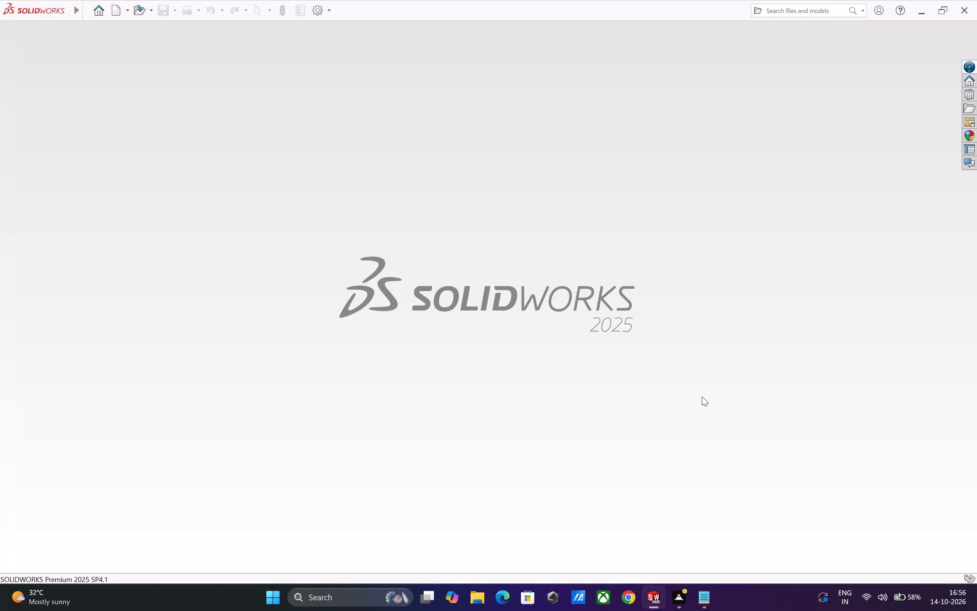
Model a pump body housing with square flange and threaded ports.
Create a new part document and set its units to MMGS (millimeter, gram, second).
key(ctrl+n)
click(437, 370)
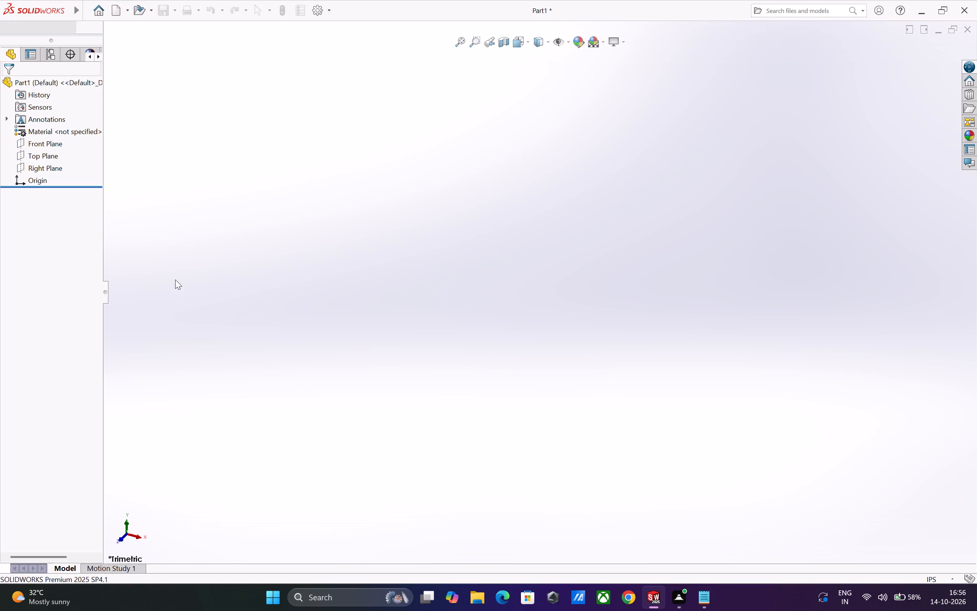
click(942, 579)
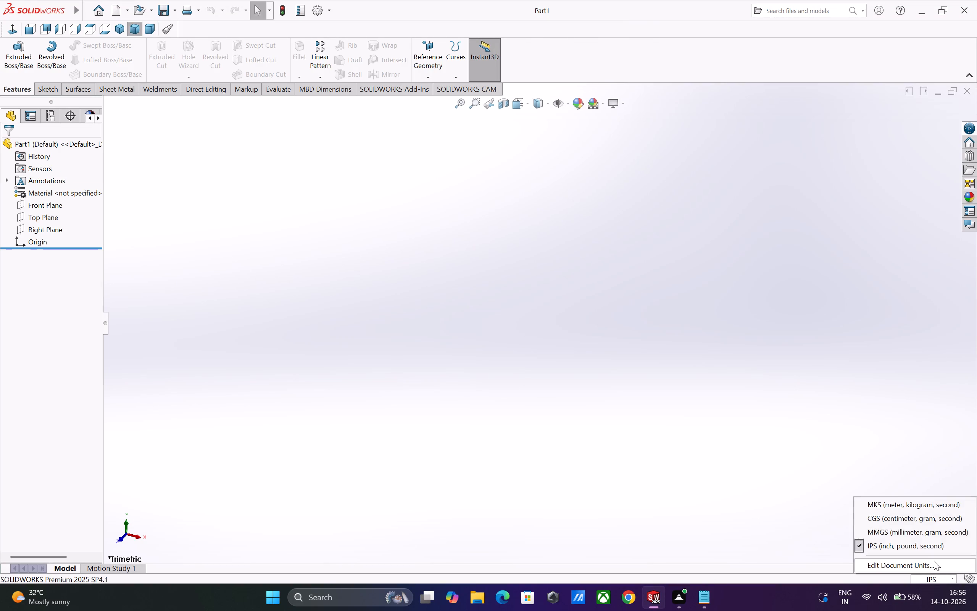
click(906, 530)
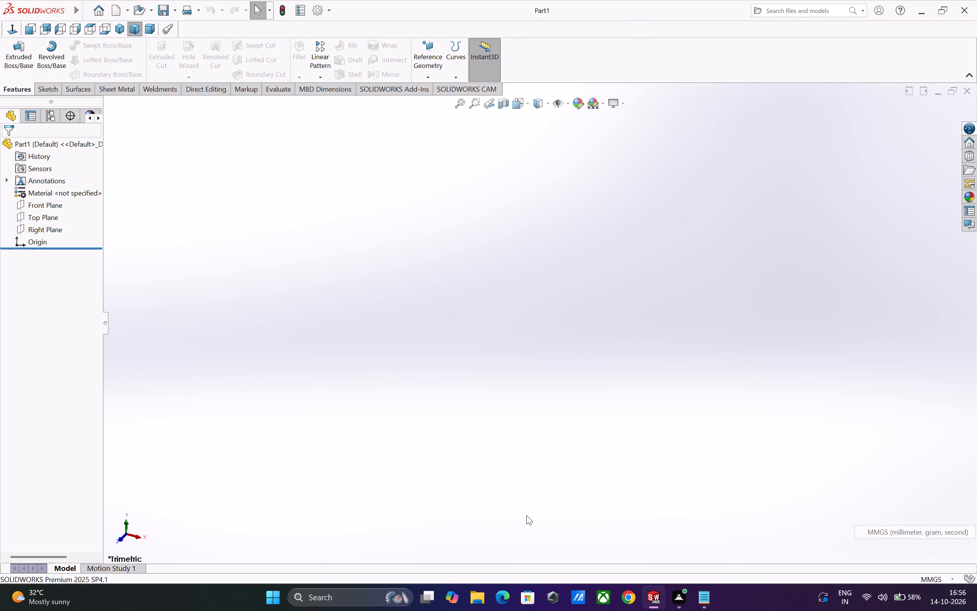
On the Top Plane, sketch a center rectangle about 142 mm wide by 135 mm high, centered on the origin.
click(56, 219)
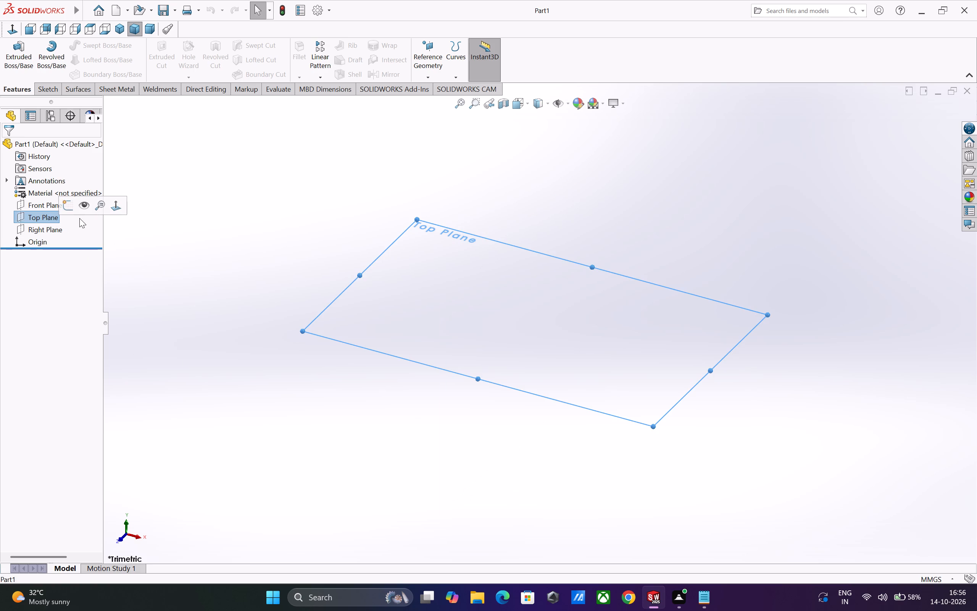
click(69, 210)
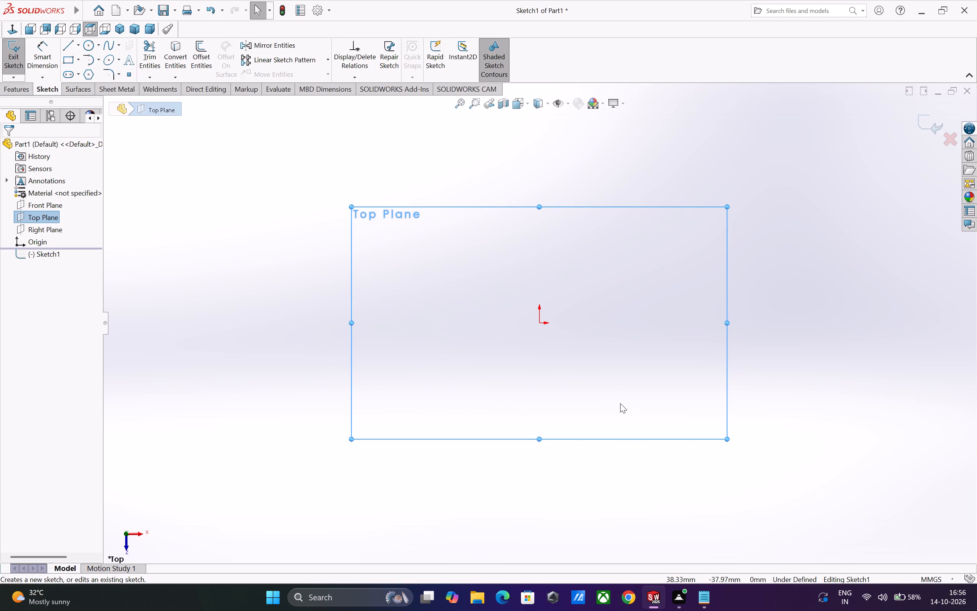
click(78, 59)
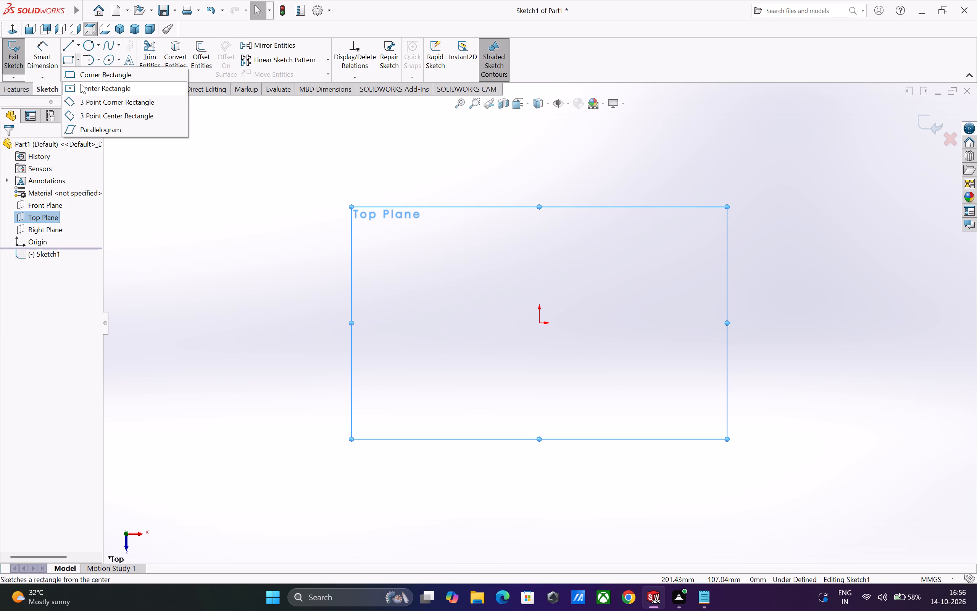
click(81, 84)
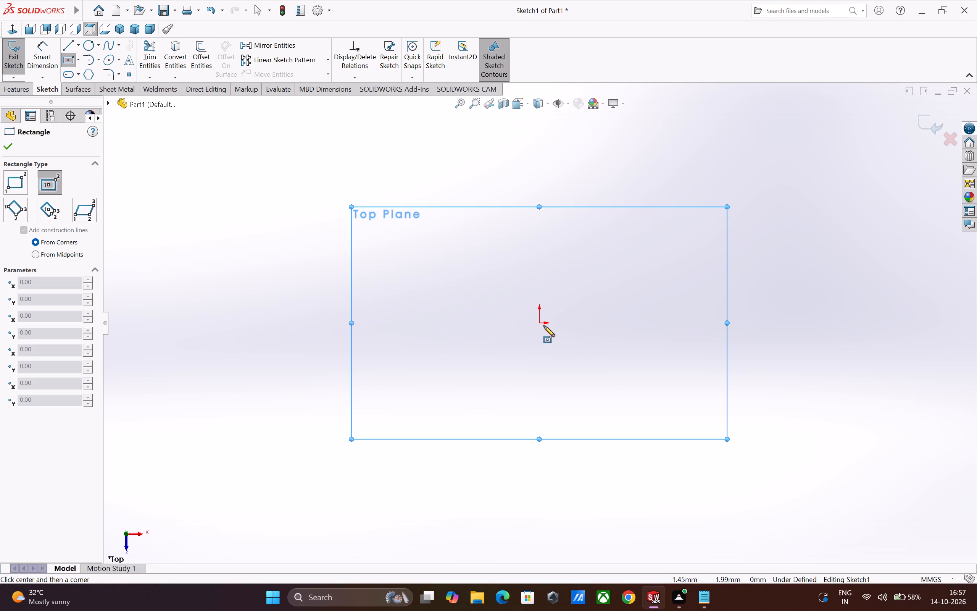
click(540, 323)
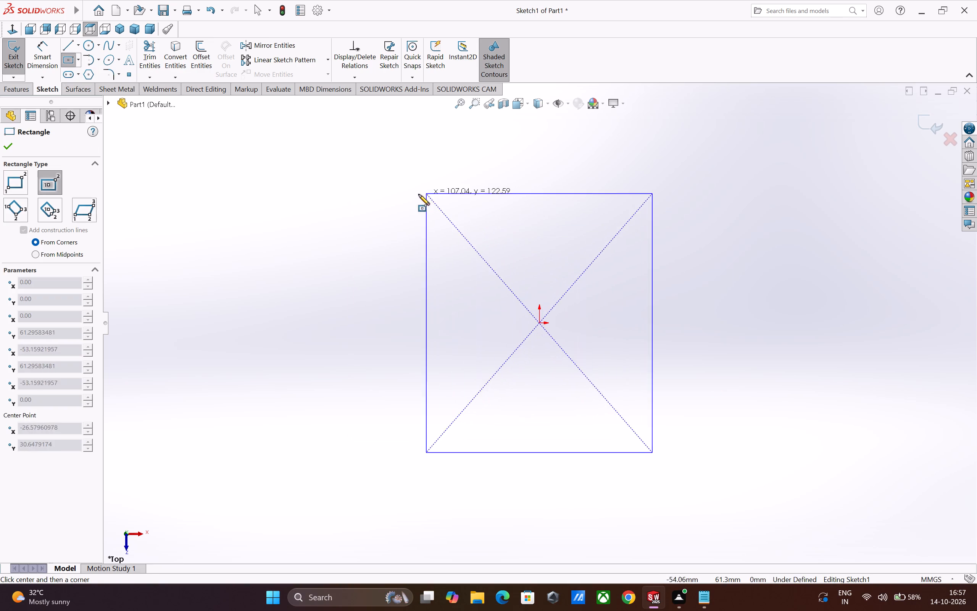
click(389, 180)
key(Escape)
key(Escape)
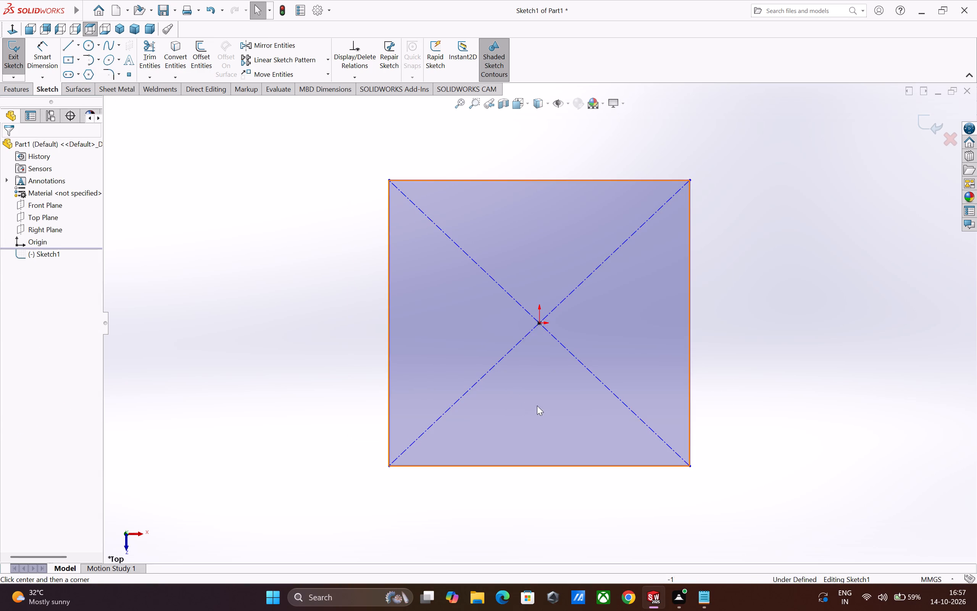
Add an Equal relation between two adjacent sides of the rectangle so that it becomes a square.
click(388, 325)
ctrl+click(479, 181)
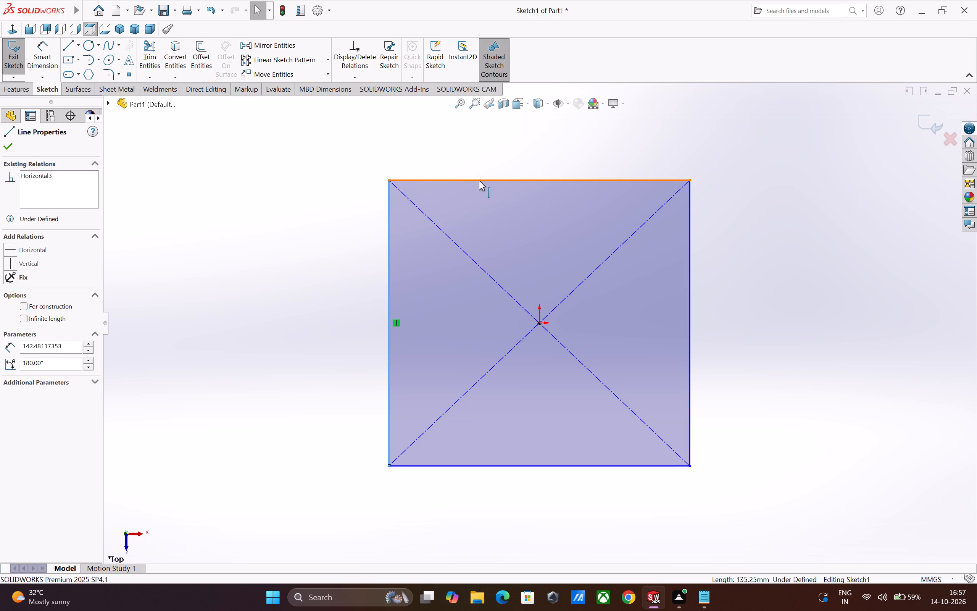
click(581, 145)
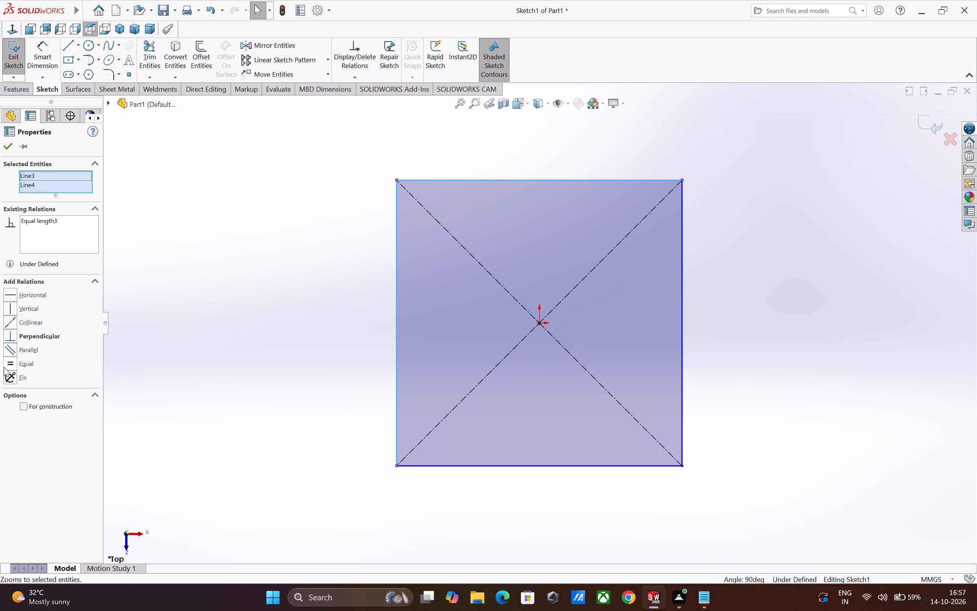
click(11, 146)
Extrude the square sketch as a blind boss 14 mm deep to form the base plate.
click(17, 91)
click(18, 70)
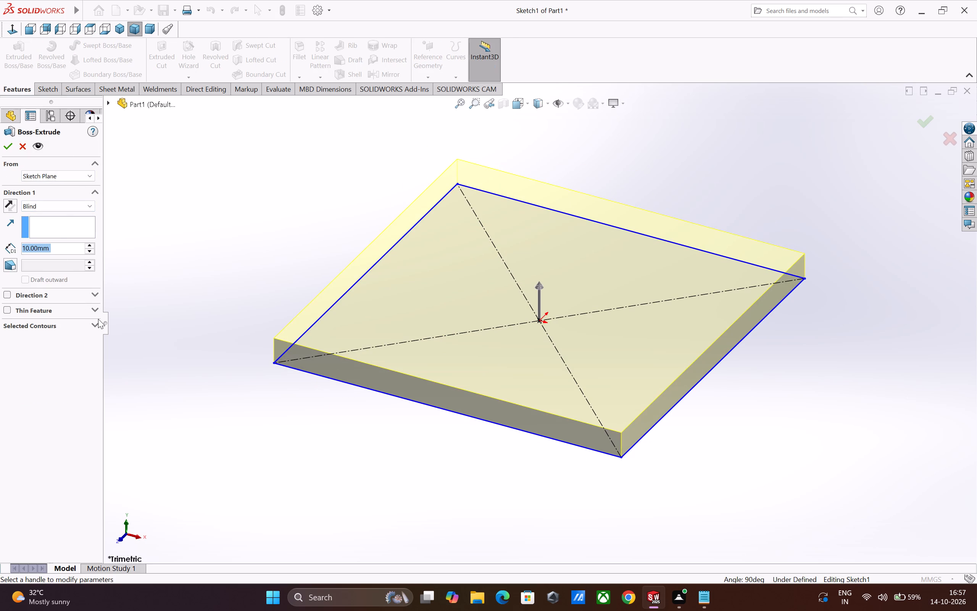
double_click(55, 248)
text(14)
key(Return)
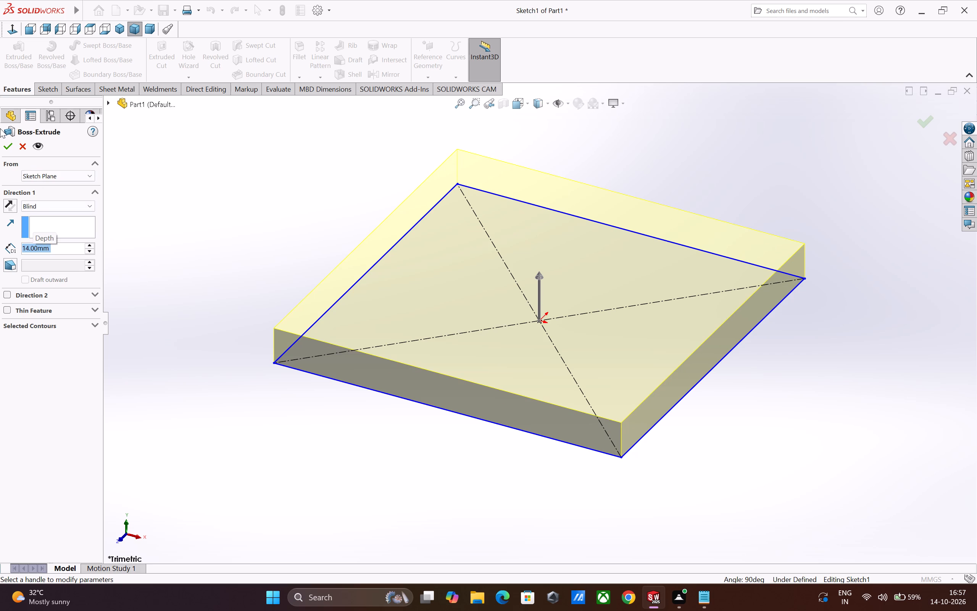
click(5, 149)
click(227, 260)
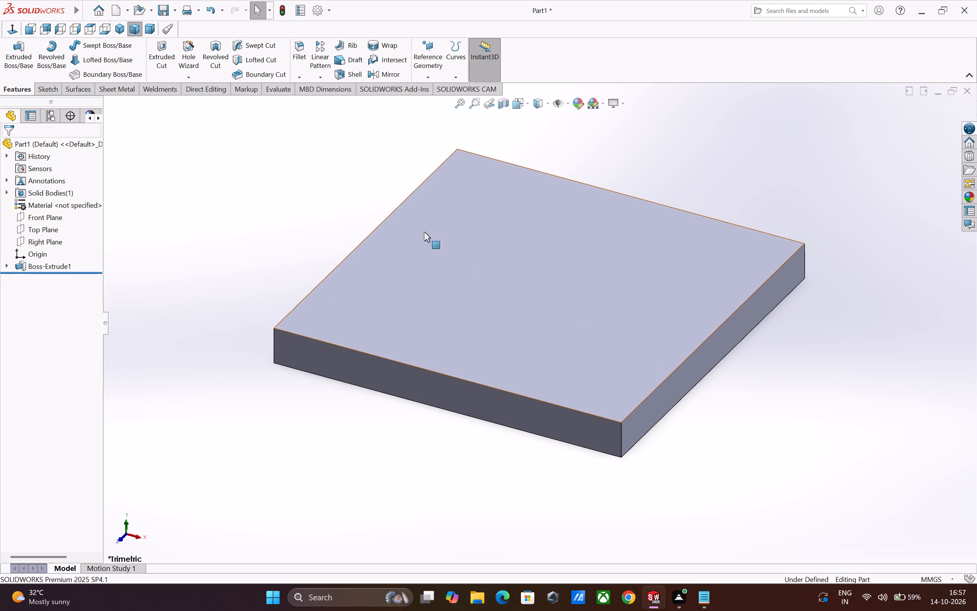
Apply the polished aluminum appearance from the metal appearances to the plate.
click(968, 200)
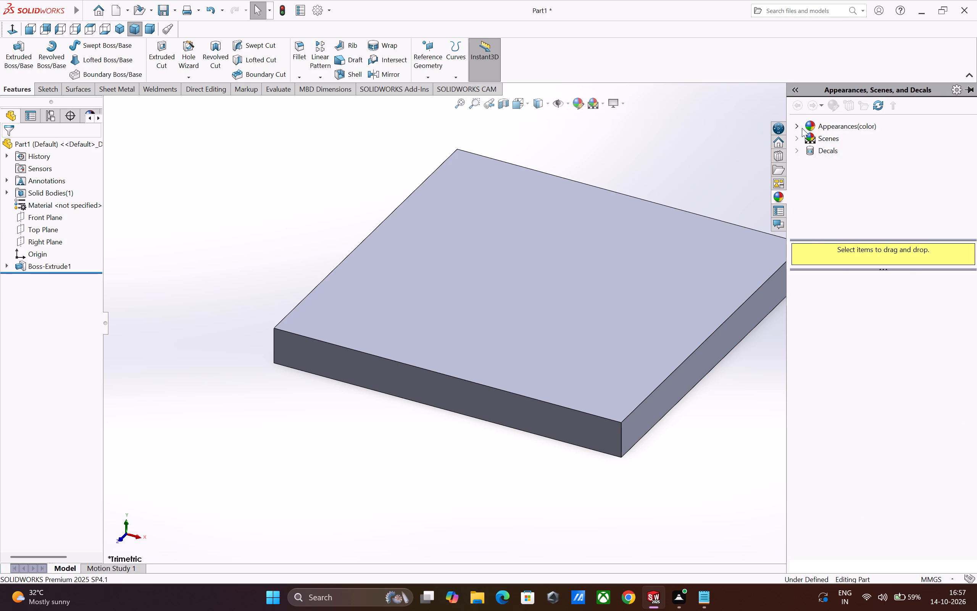
click(800, 128)
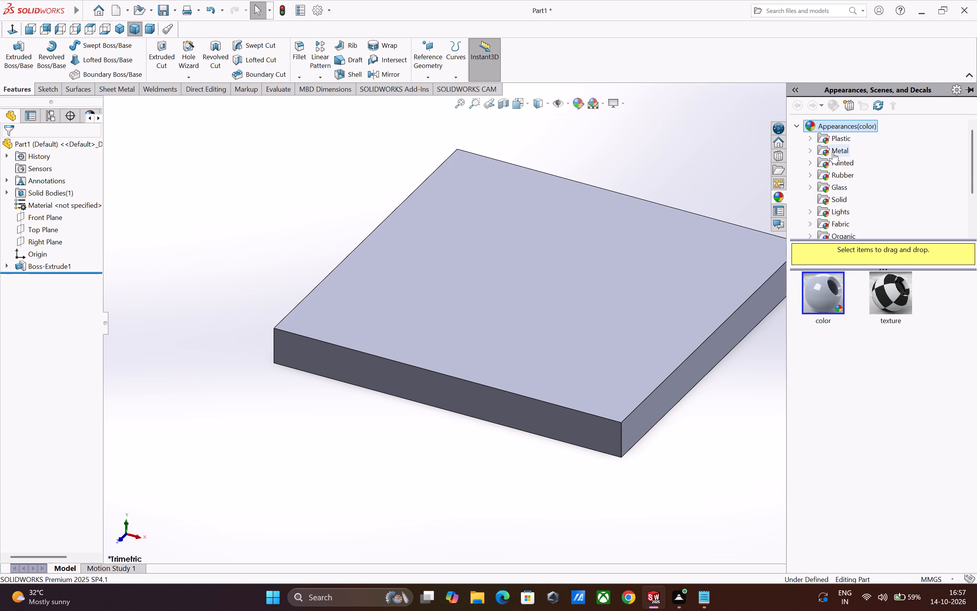
click(811, 151)
click(840, 163)
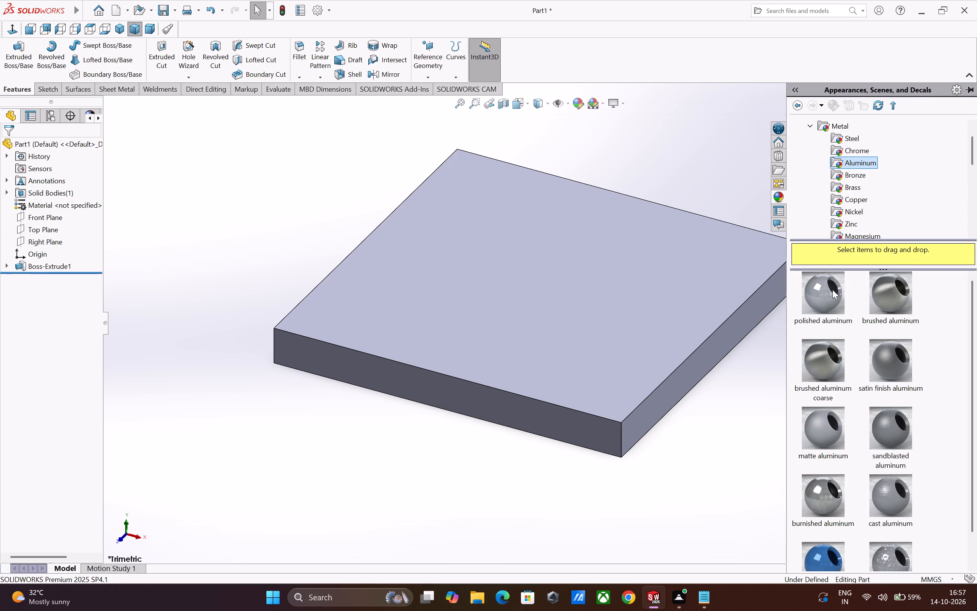
double_click(831, 298)
click(717, 451)
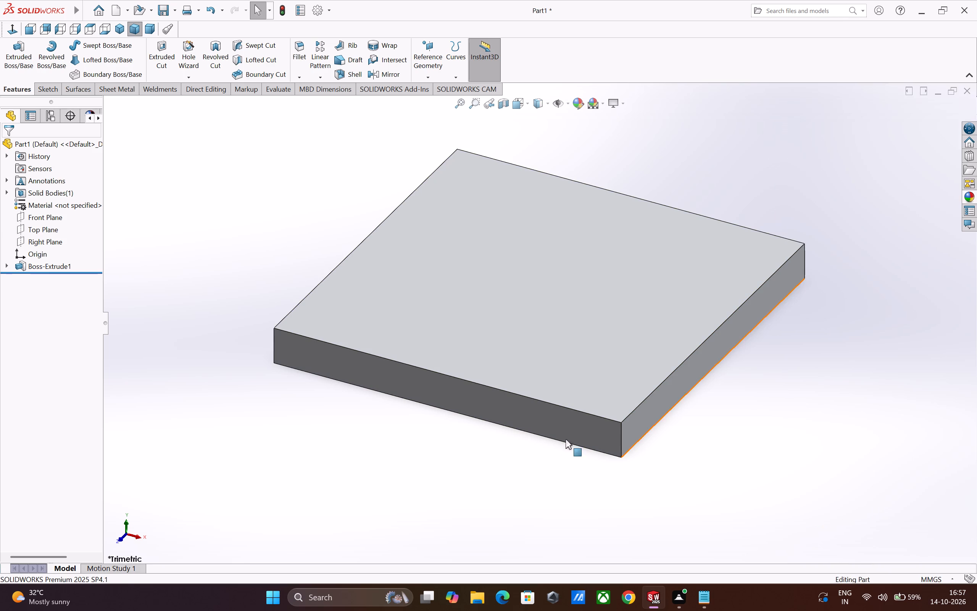
On the Top Plane, sketch a circle about 82 mm in diameter centered on the origin.
click(48, 232)
click(56, 223)
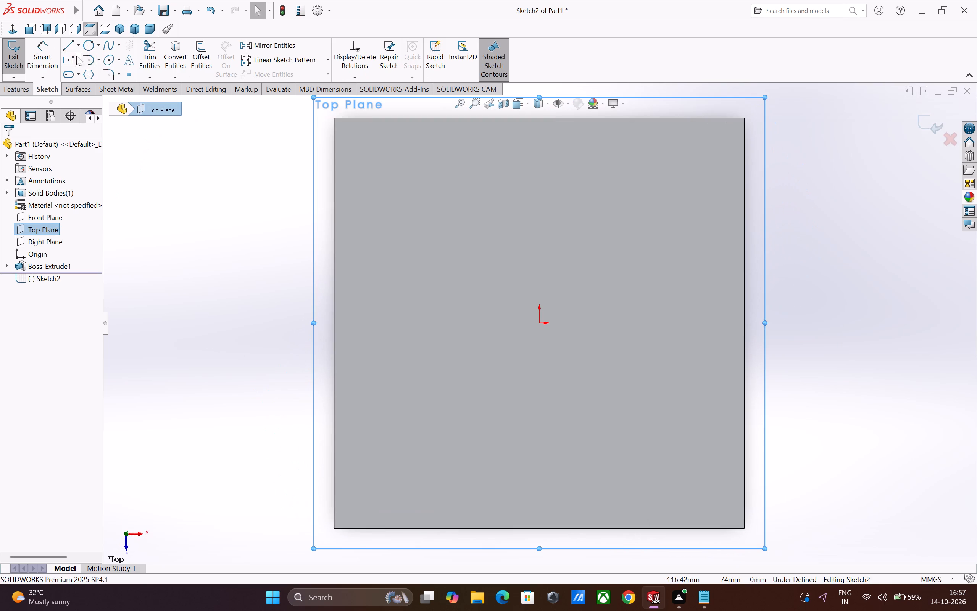
click(90, 48)
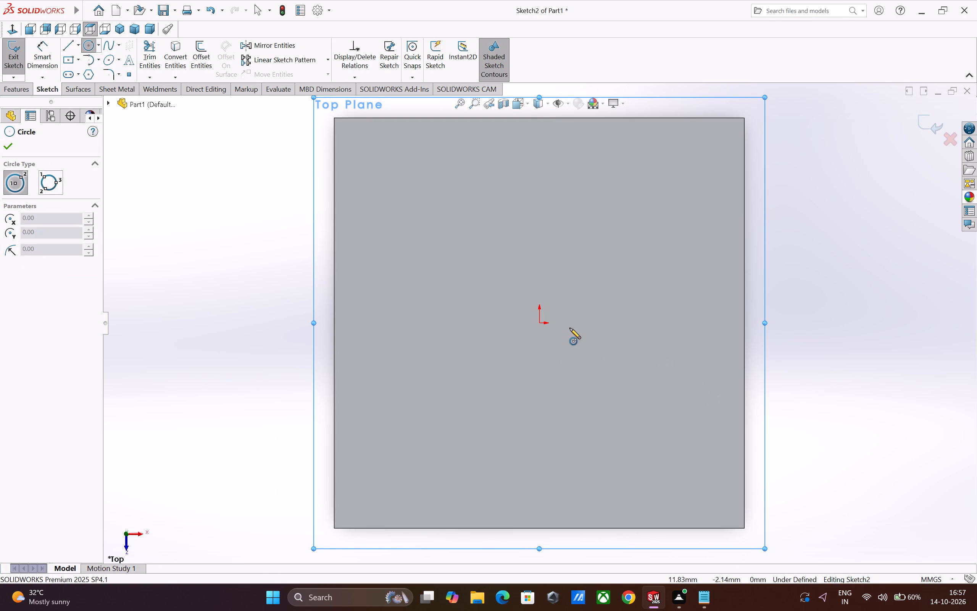
click(540, 323)
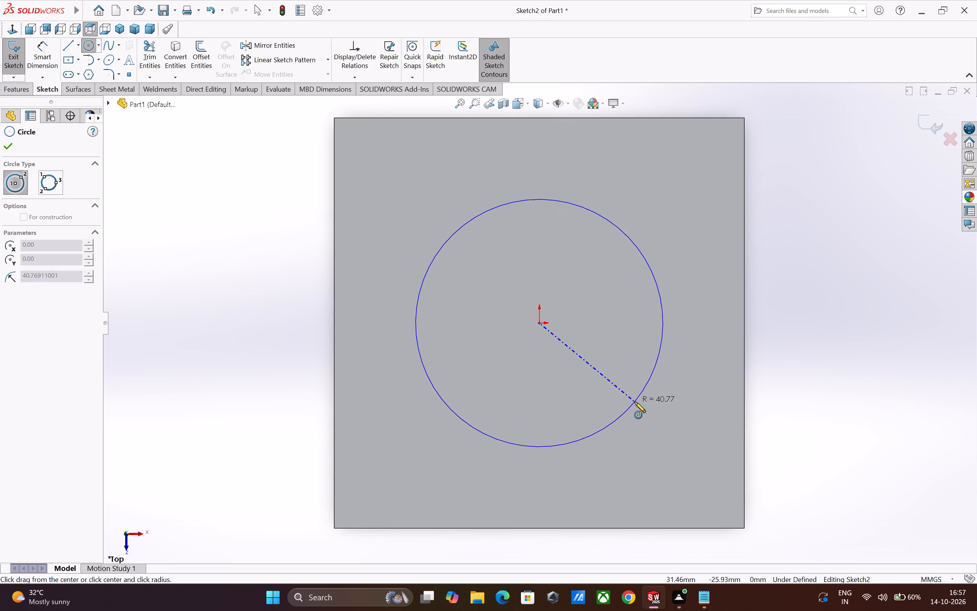
click(635, 402)
Dimension the circle's diameter and set it to 64 mm.
click(53, 64)
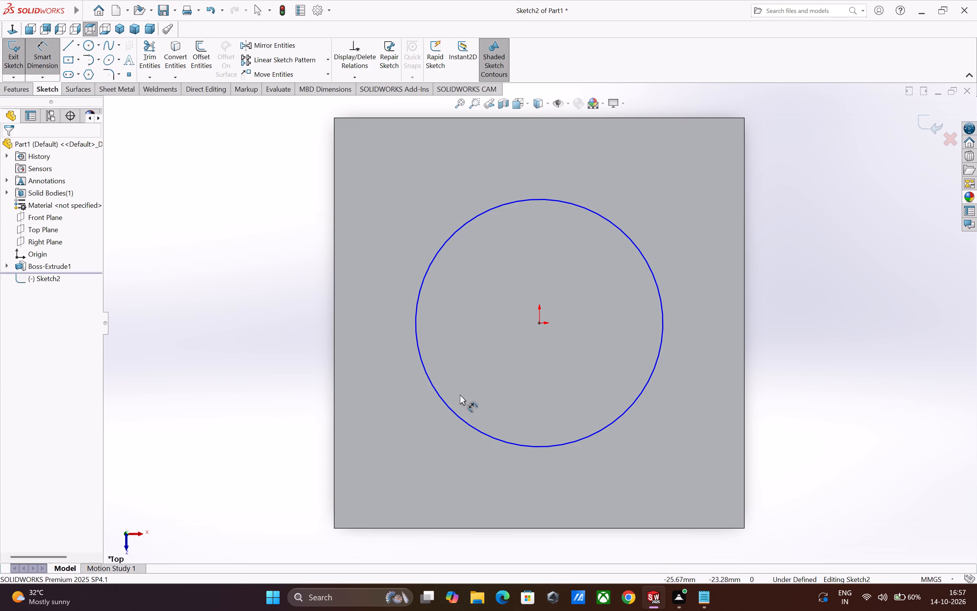
click(448, 407)
click(418, 423)
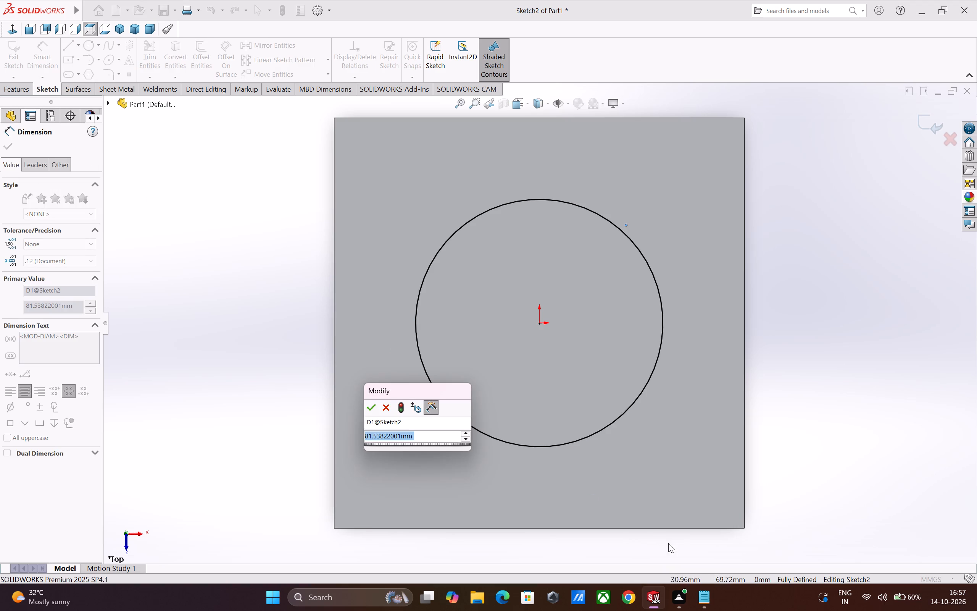
text(63)
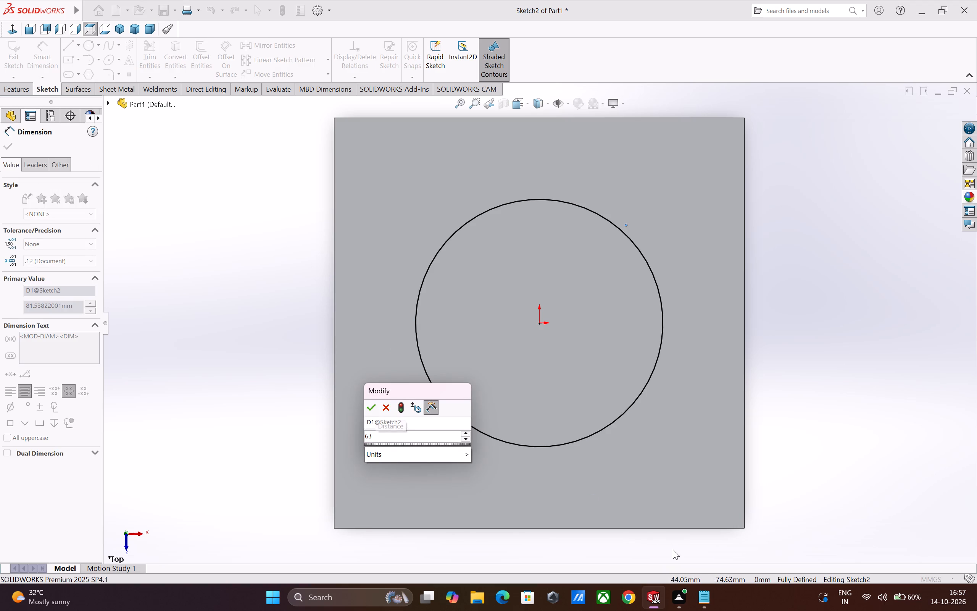
key(BackSpace)
key(4)
key(Return)
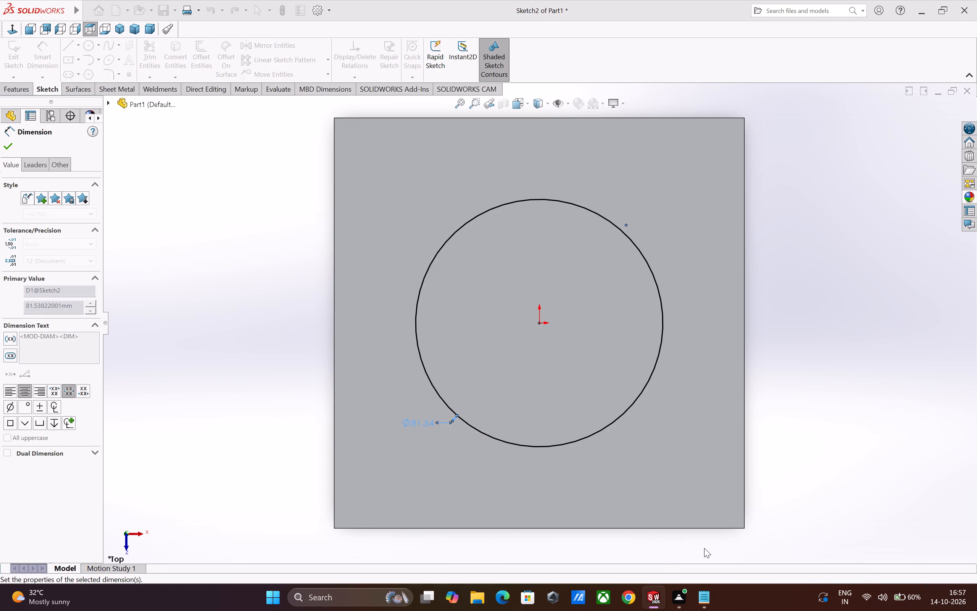
click(8, 149)
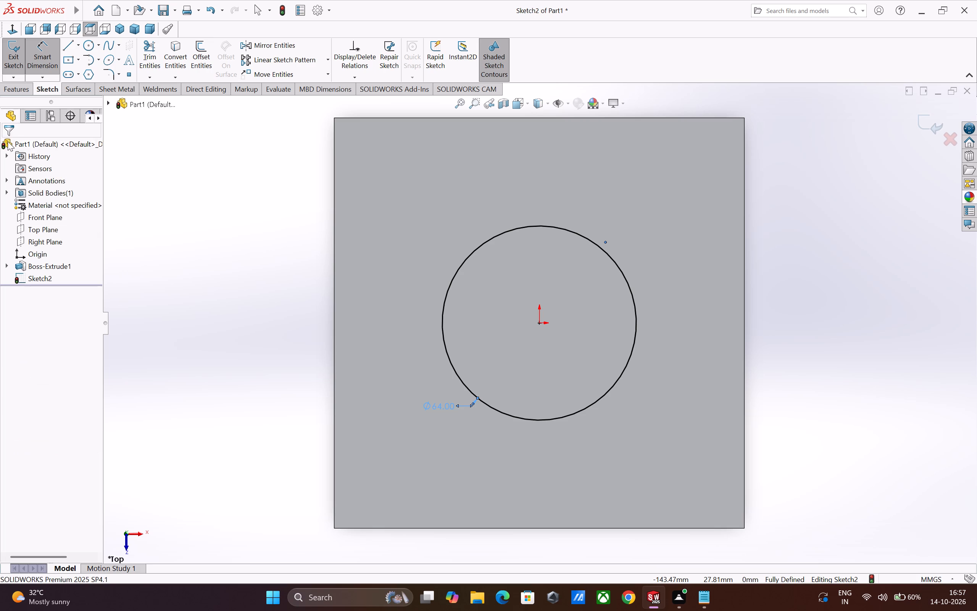
Extrude the circle 10 mm in the reversed direction as a merged blind boss beneath the plate.
click(16, 93)
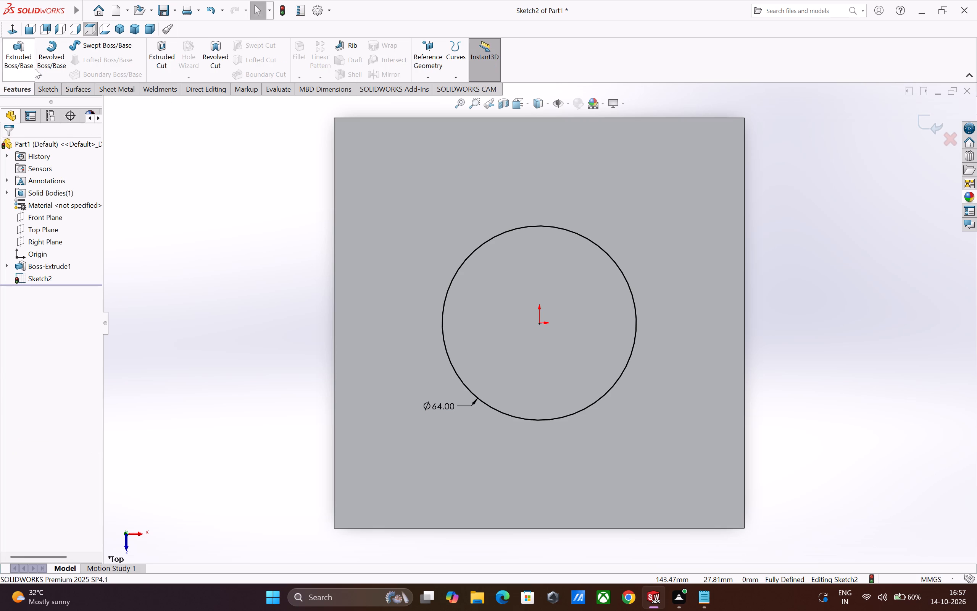
click(8, 61)
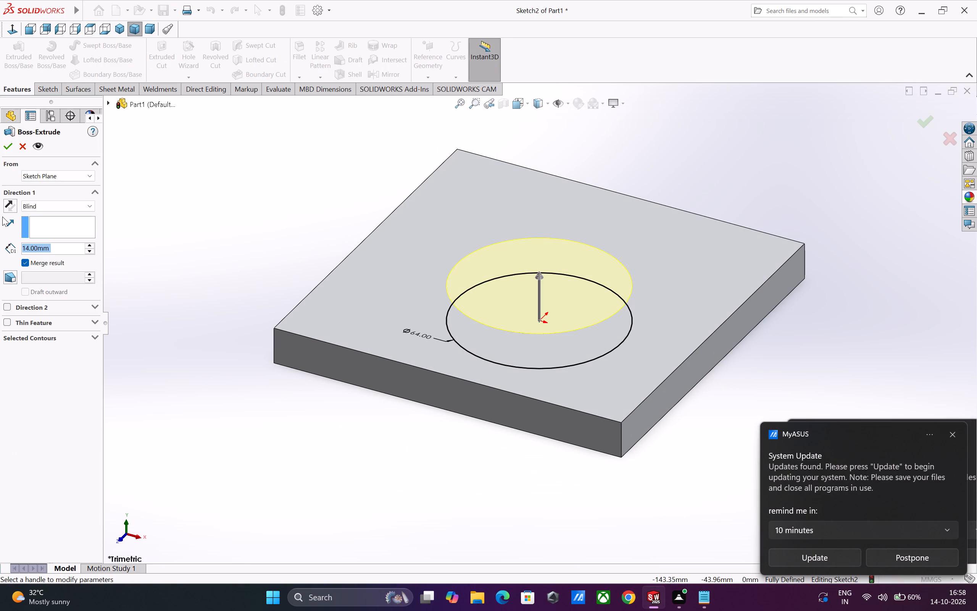
click(9, 209)
middle_drag(219, 413, 211, 336)
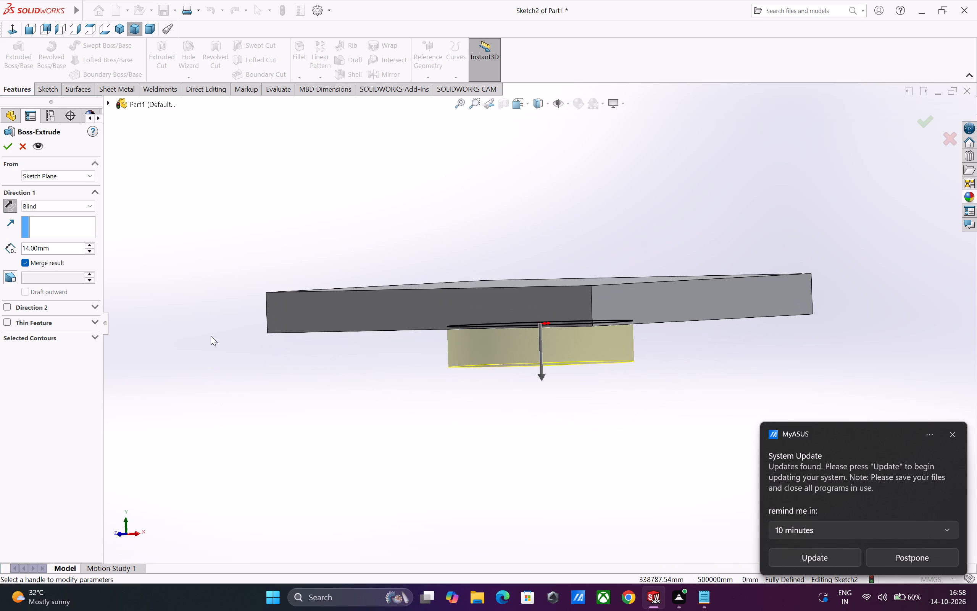
double_click(66, 251)
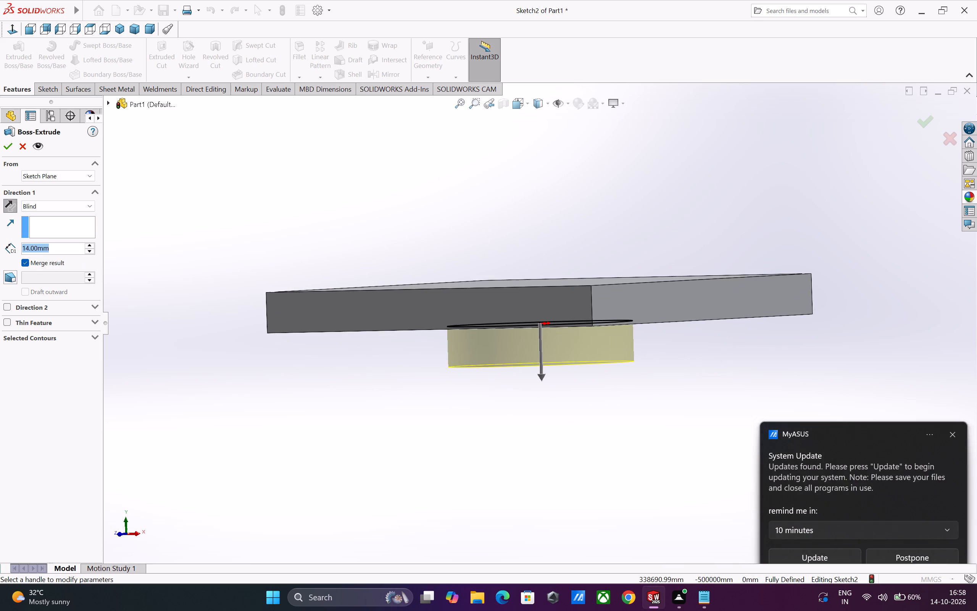
key(1)
key(0)
key(Return)
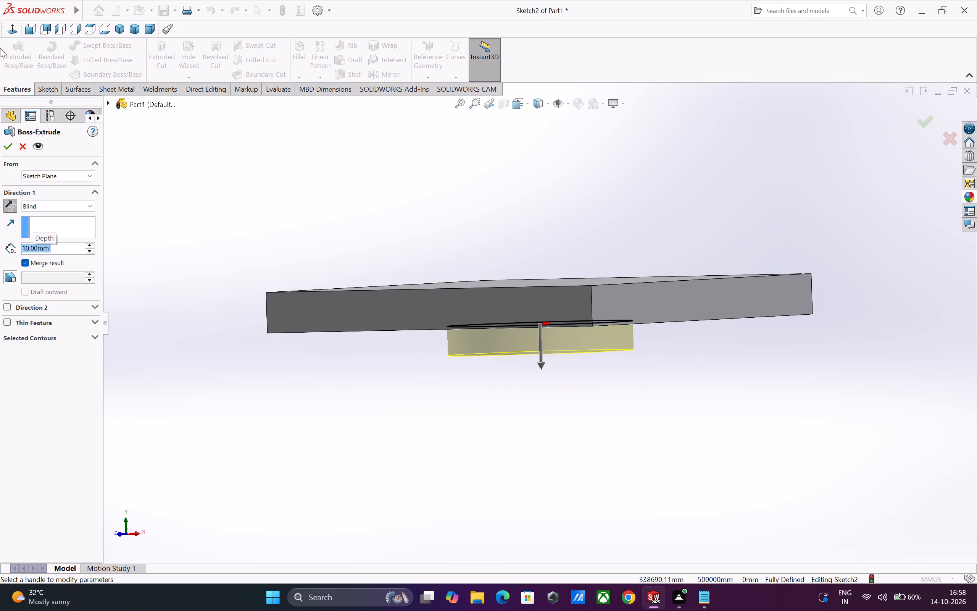
click(6, 144)
click(427, 402)
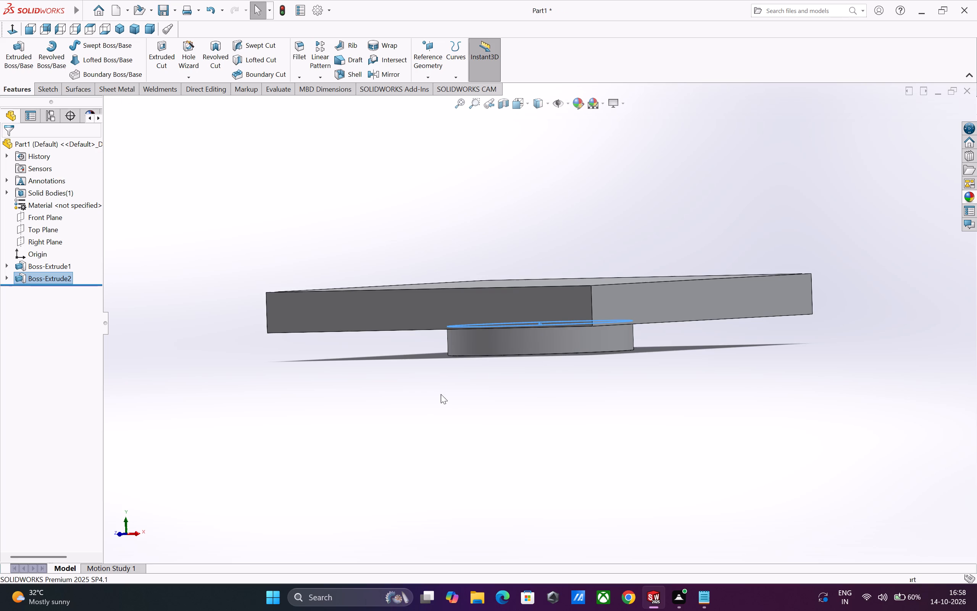
middle_drag(441, 394, 507, 332)
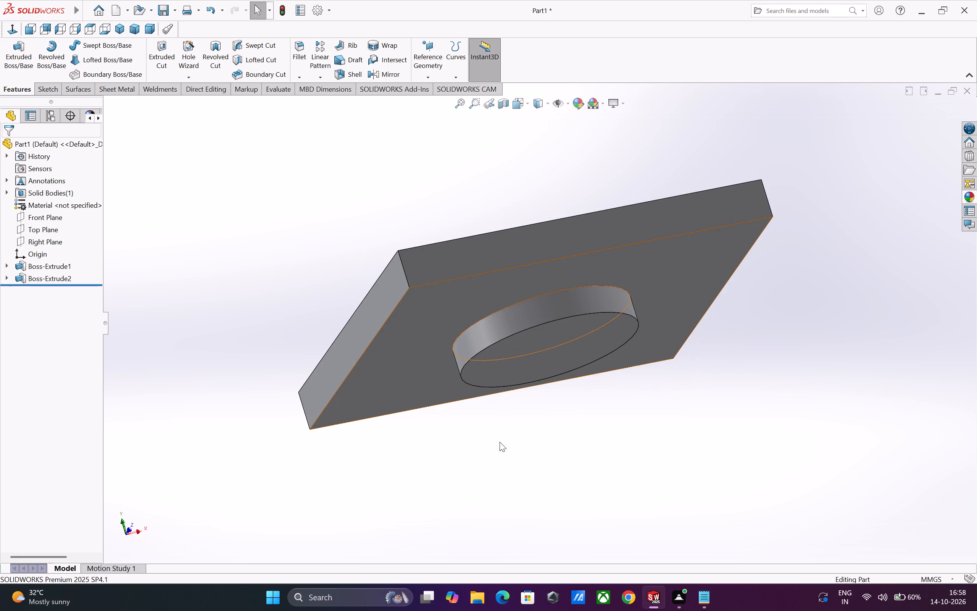
On the Right Plane, sketch a circle about 48 mm in diameter below the boss, centered about 36 mm directly beneath the origin.
scroll(495, 468, up, 2)
scroll(471, 412, down, 3)
middle_drag(477, 421, 453, 444)
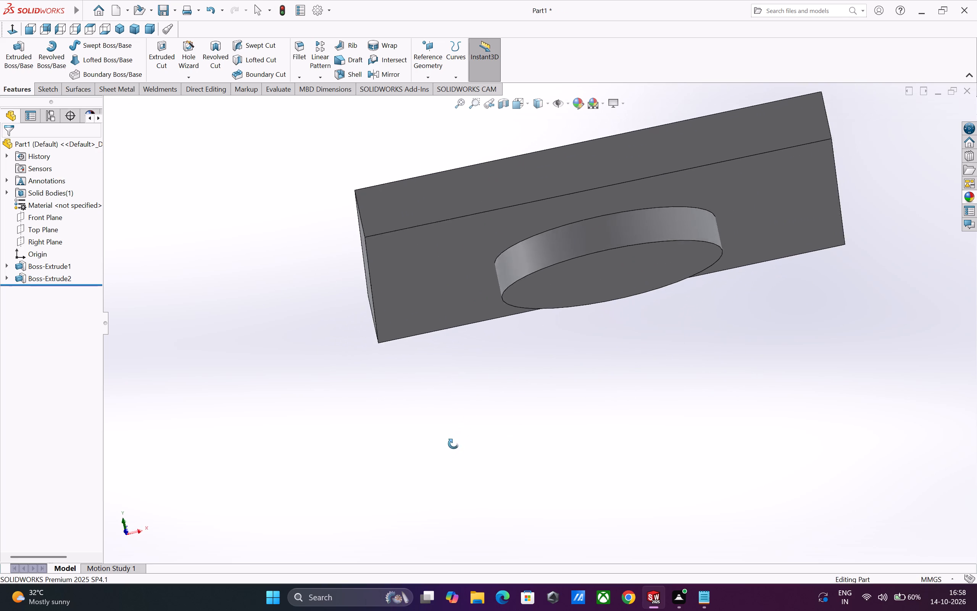
middle_drag(453, 444, 417, 469)
middle_drag(446, 369, 459, 399)
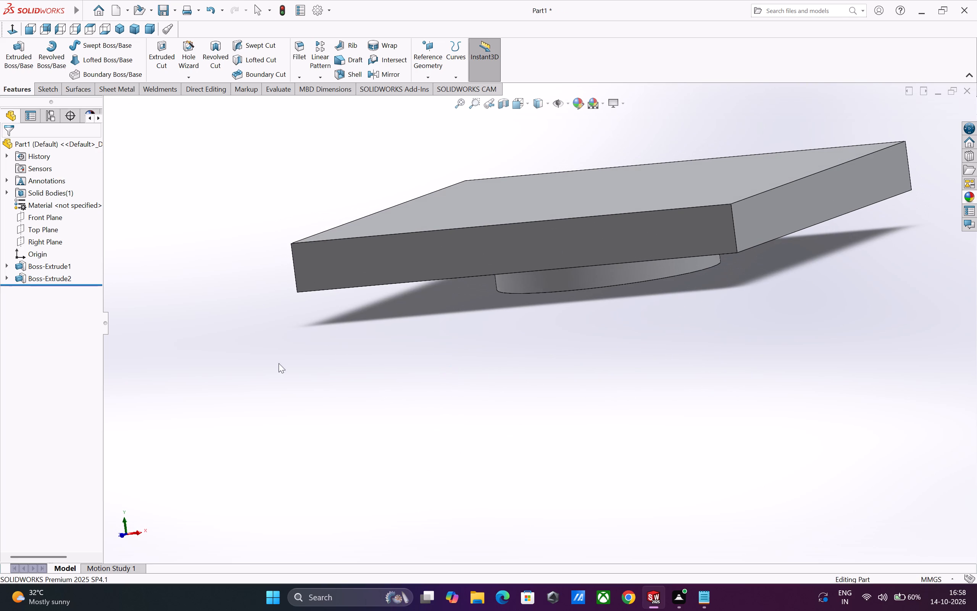
click(21, 238)
click(31, 223)
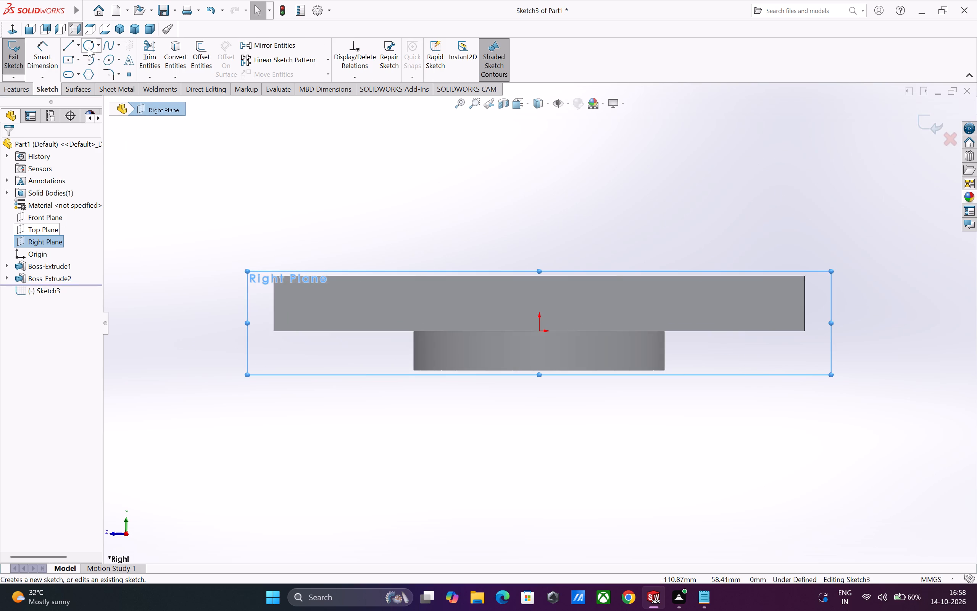
click(88, 47)
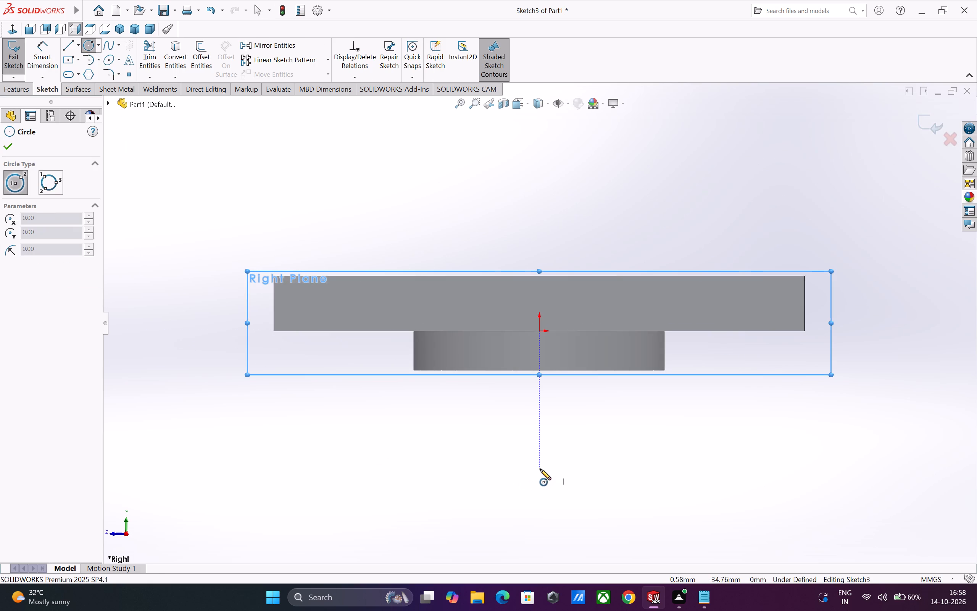
click(539, 472)
click(534, 378)
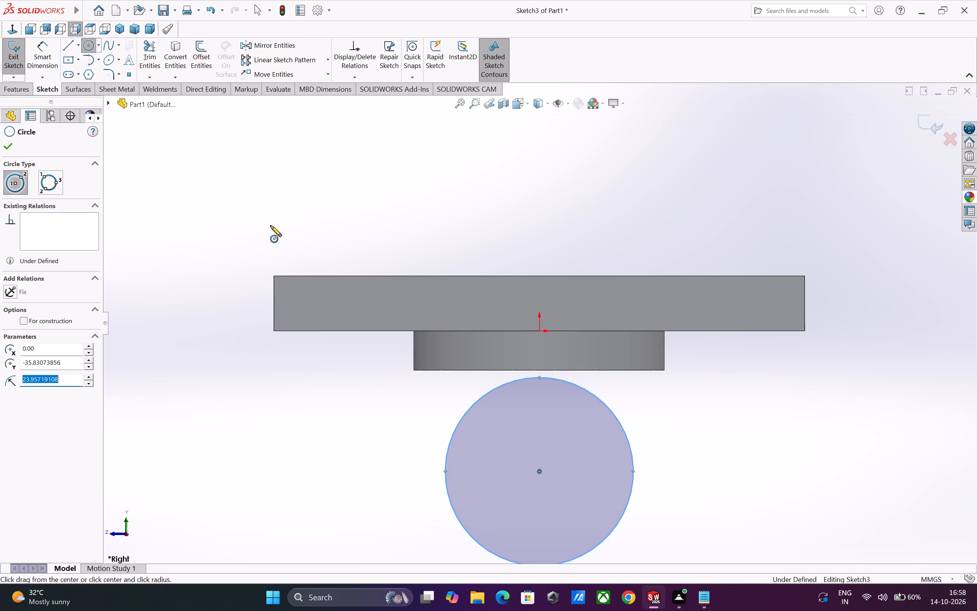
Dimension the new circle's diameter.
click(44, 55)
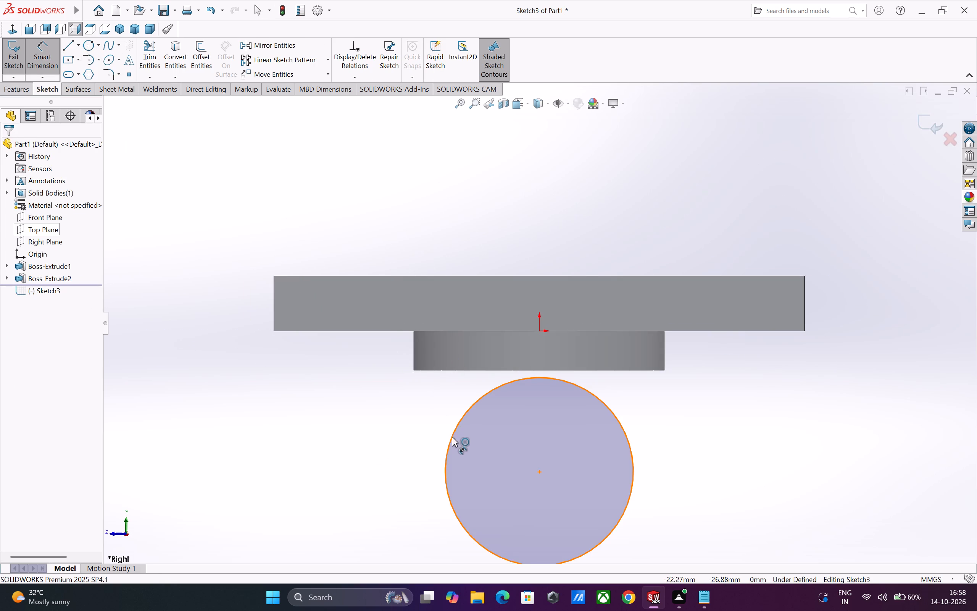
click(452, 437)
click(425, 442)
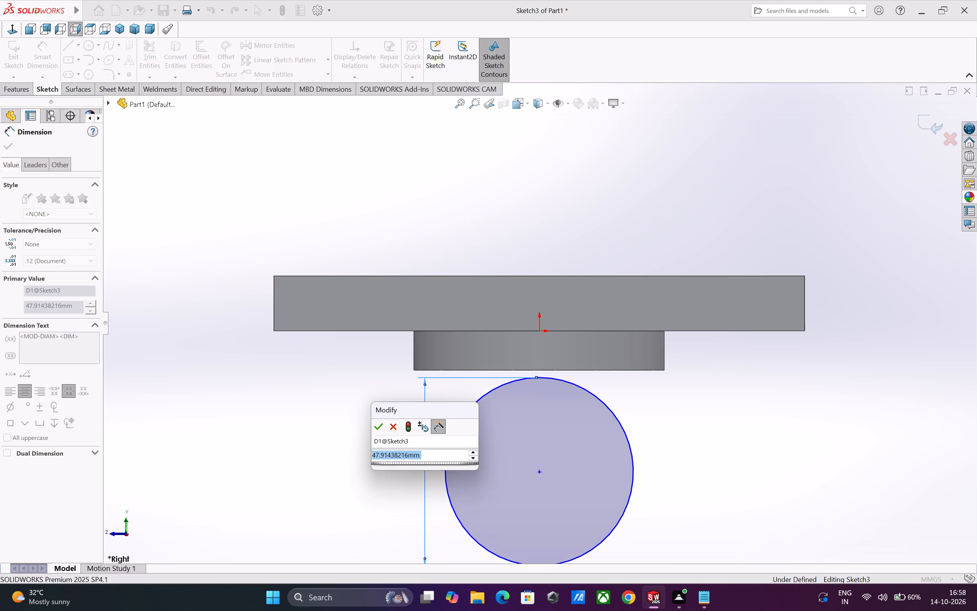
click(392, 423)
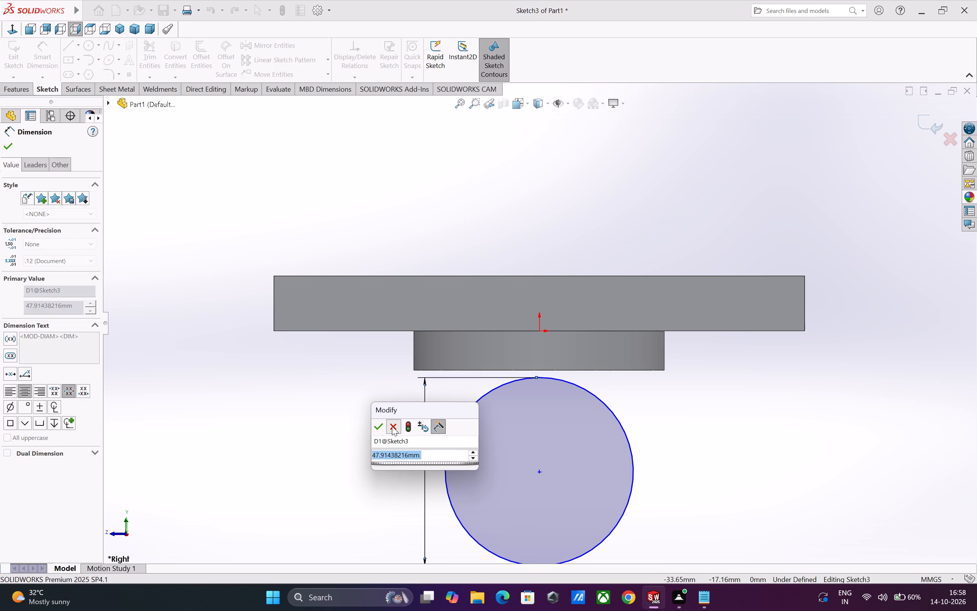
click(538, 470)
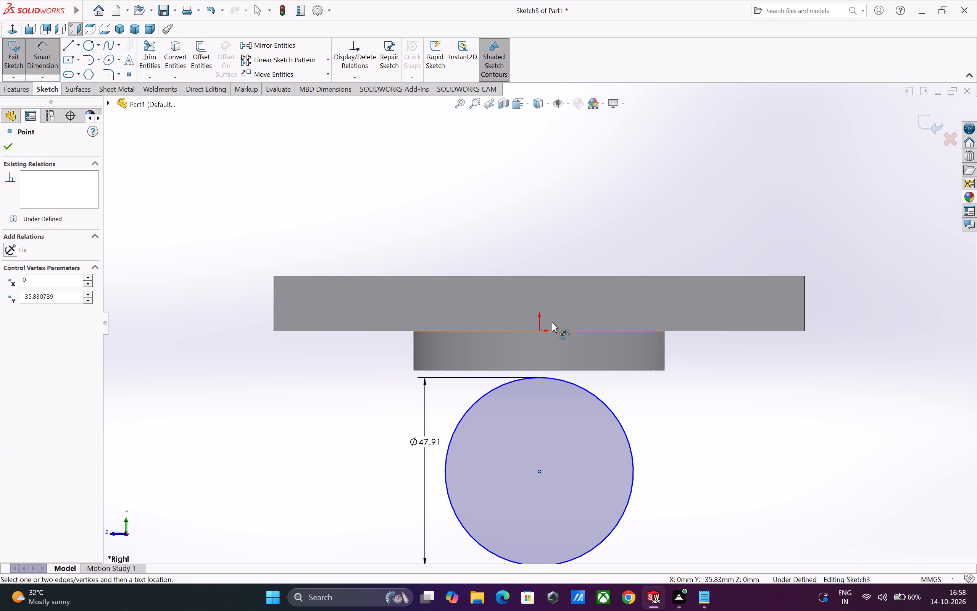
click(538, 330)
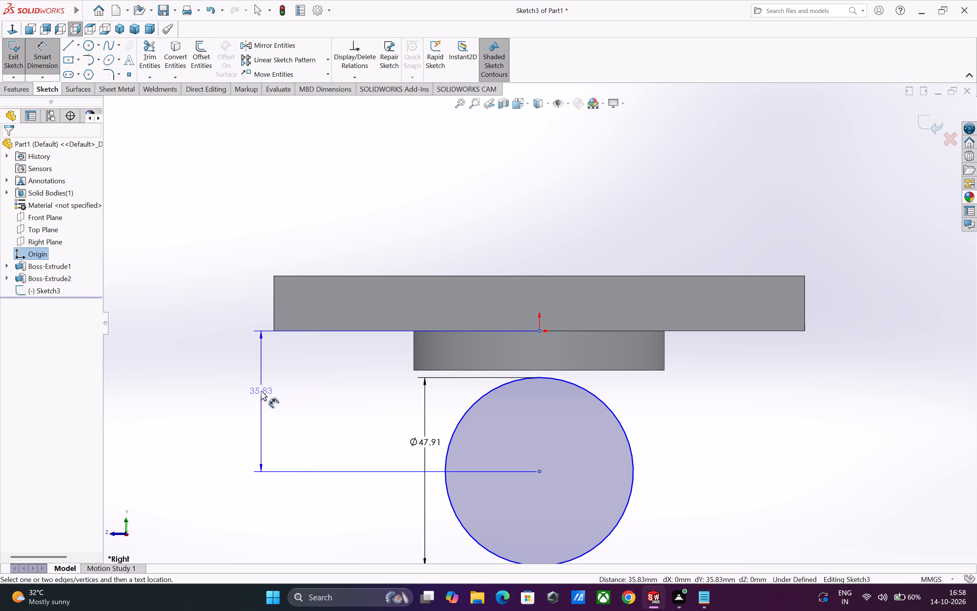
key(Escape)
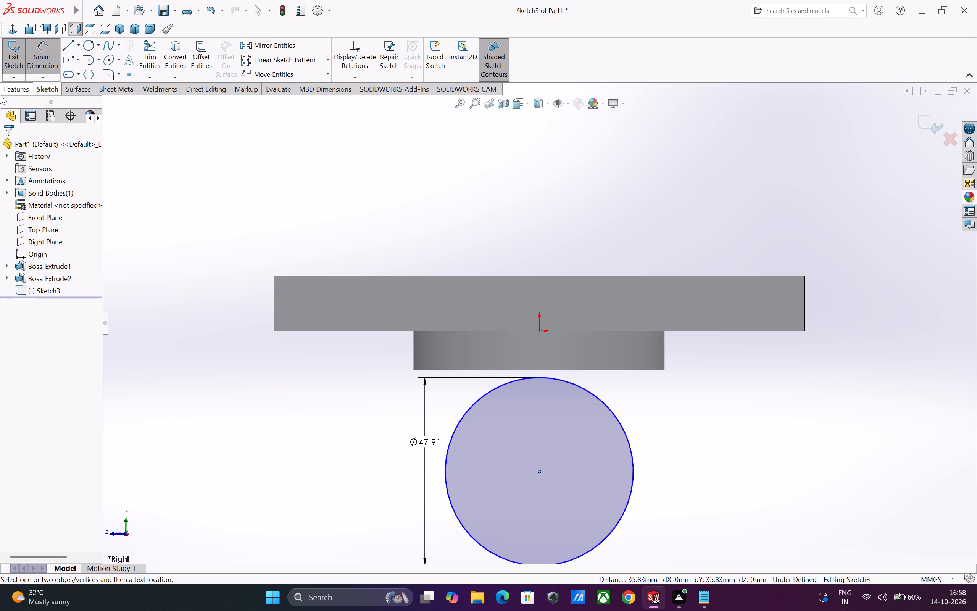
Set the circle's diameter to 33 mm.
double_click(428, 440)
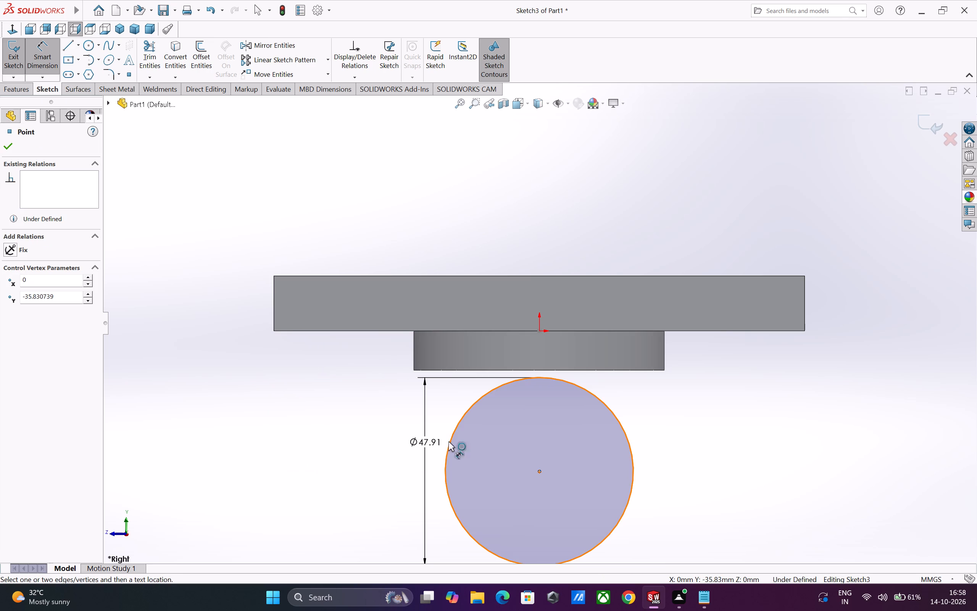
text(33)
double_click(432, 440)
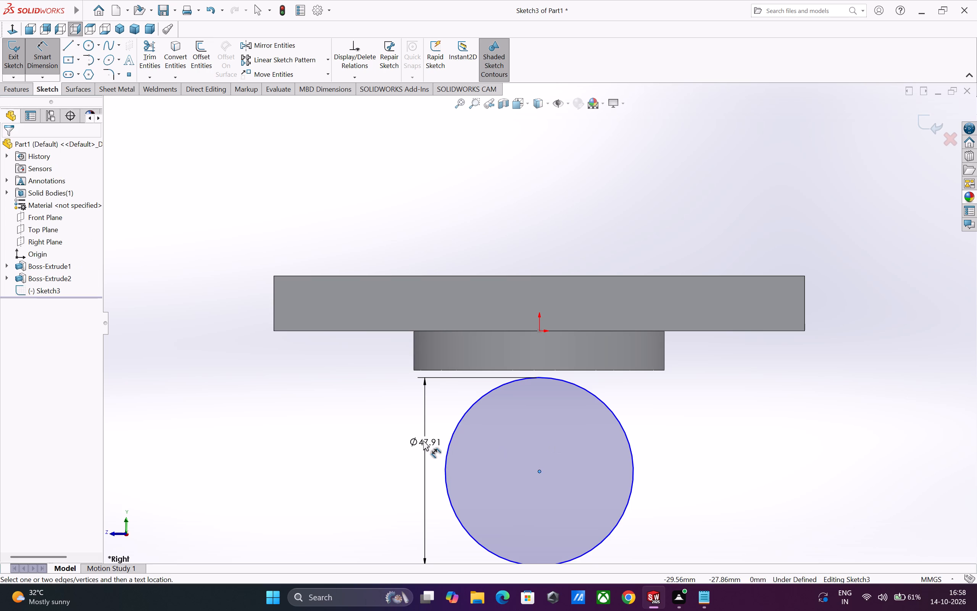
click(423, 440)
key(Escape)
click(423, 440)
double_click(423, 440)
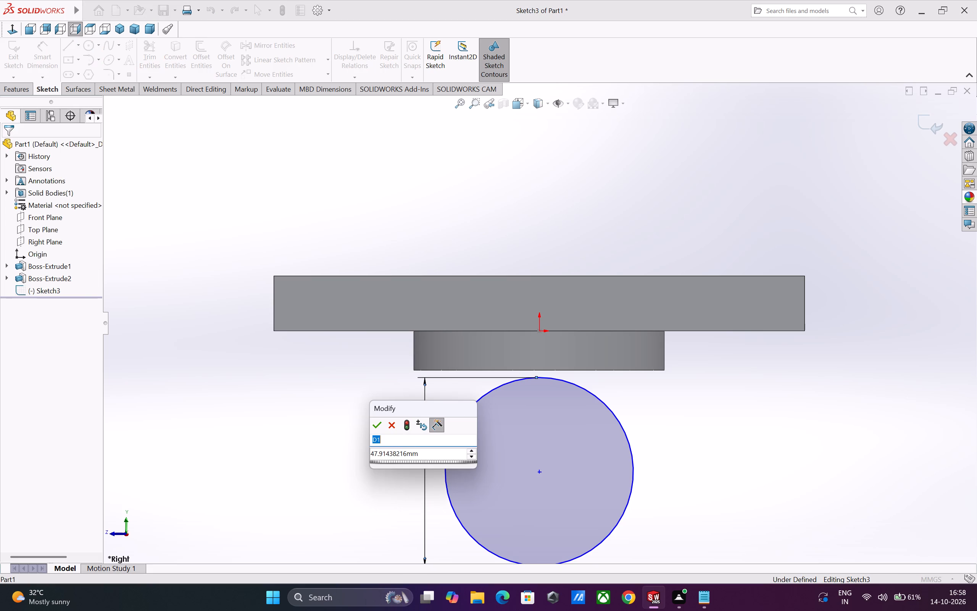
double_click(415, 450)
text(33)
key(Return)
key(Escape)
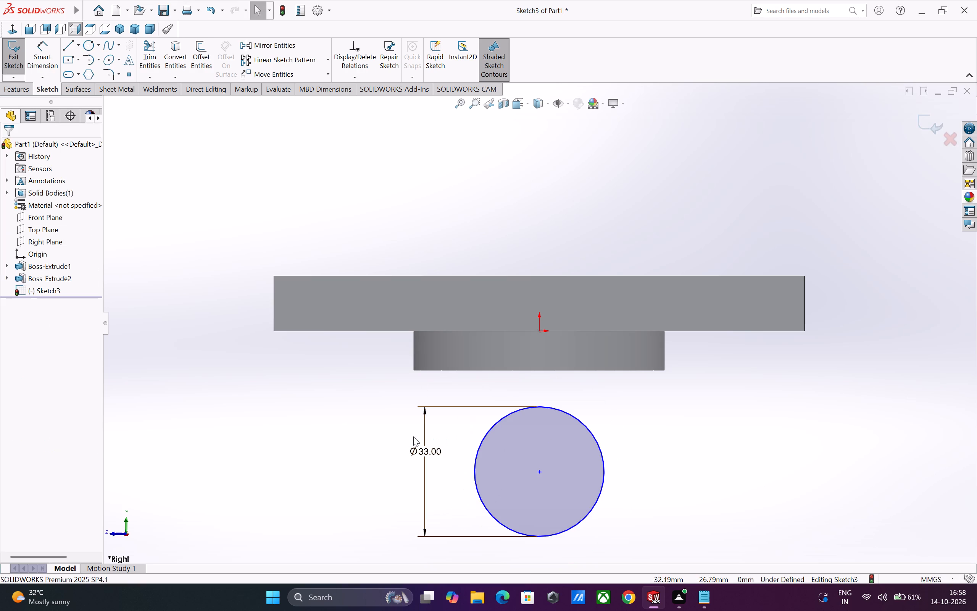
Dimension the vertical distance from the circle's center to the plate's top edge and set it to 34 mm.
click(39, 52)
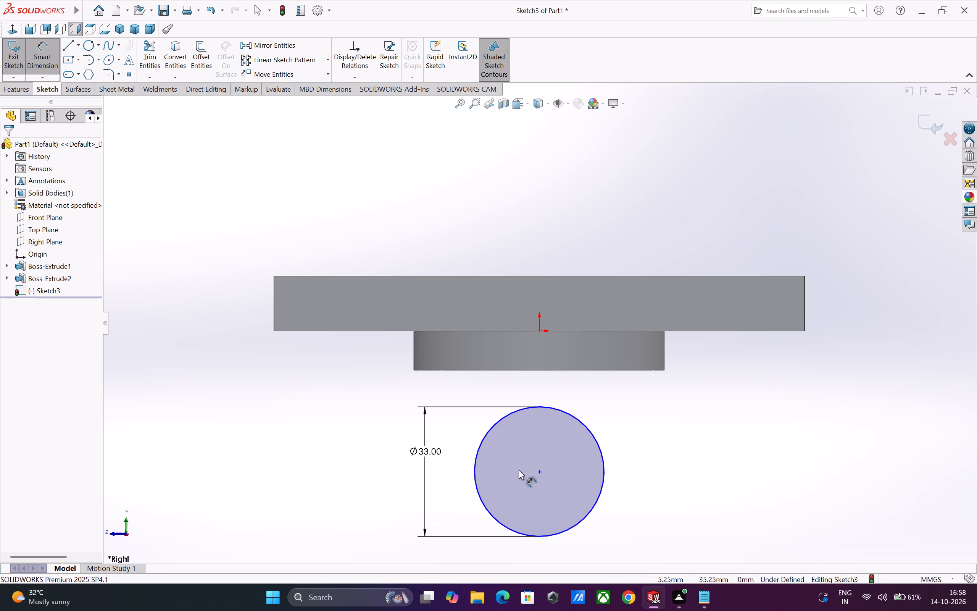
click(538, 471)
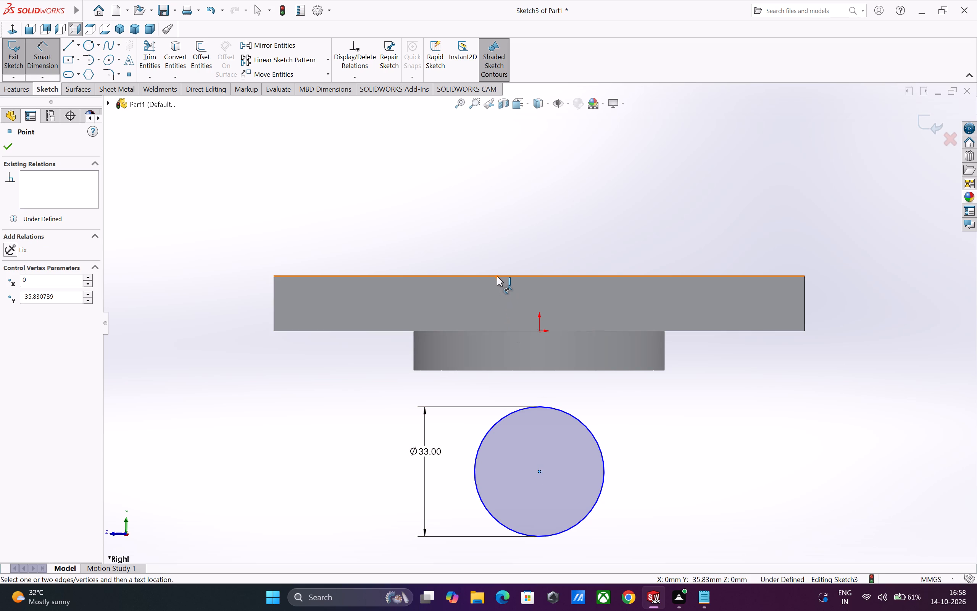
click(497, 275)
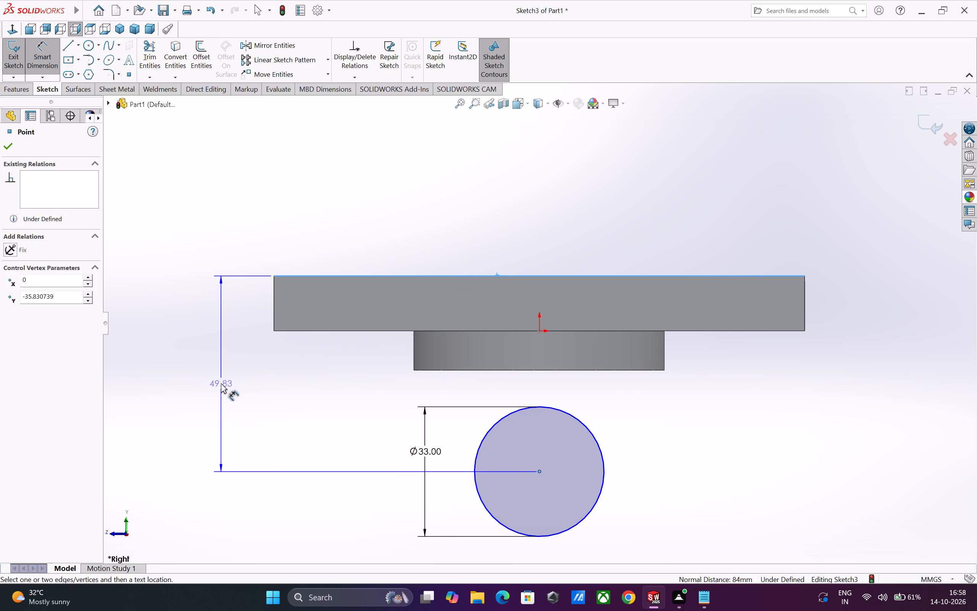
click(221, 383)
text(34)
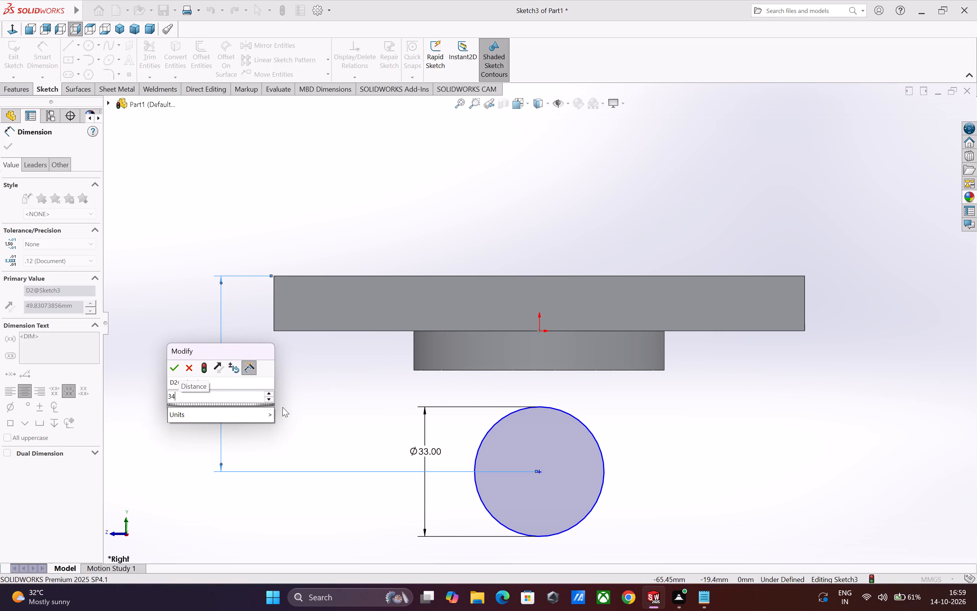
key(Return)
key(Escape)
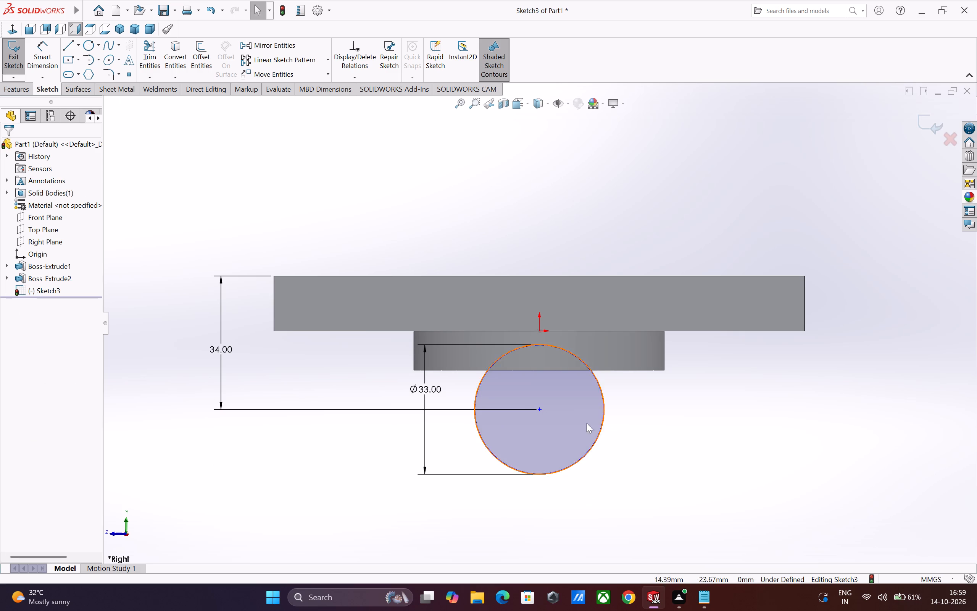
key(Escape)
Add a vertical relation between the circle's center and the origin.
click(538, 408)
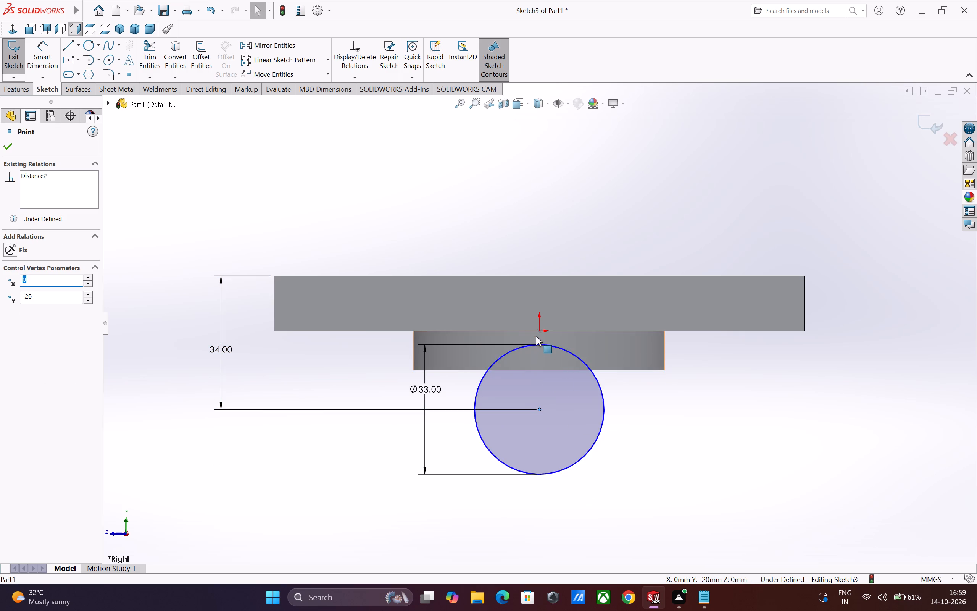
ctrl+click(539, 330)
click(580, 292)
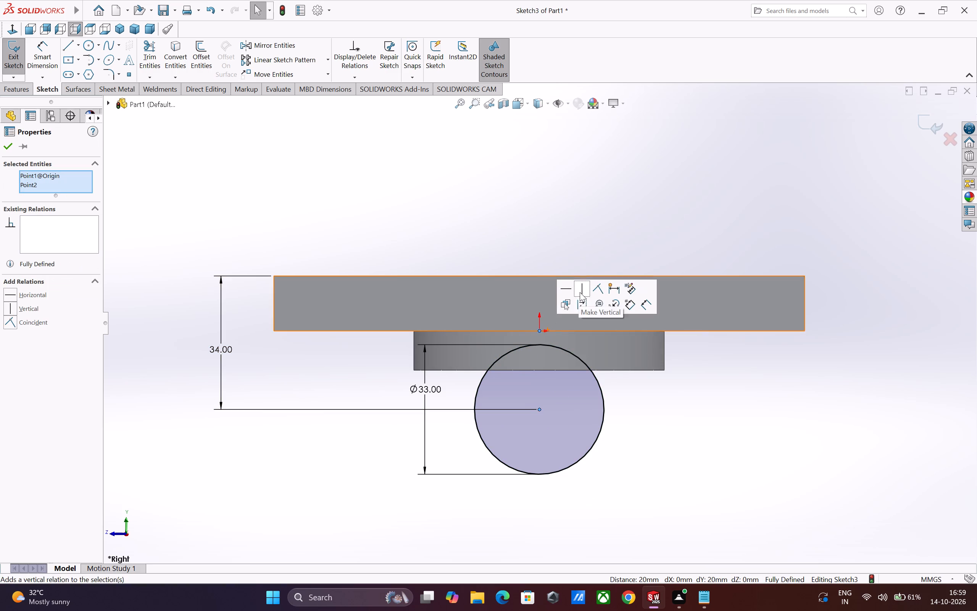
click(646, 440)
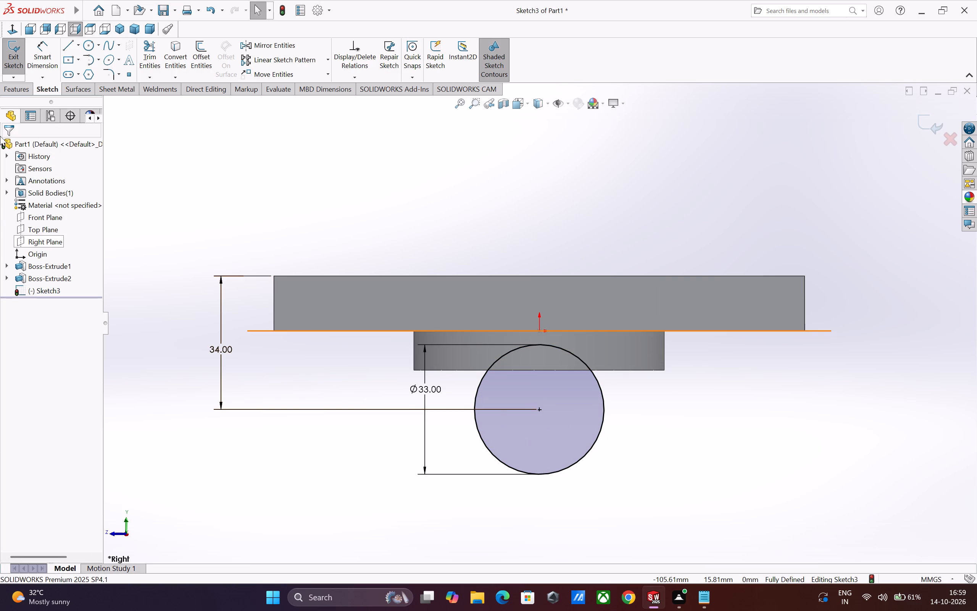
Extrude the circle 126 mm with the Mid Plane end condition as a merged horizontal cylinder beneath the plate.
click(7, 87)
click(7, 65)
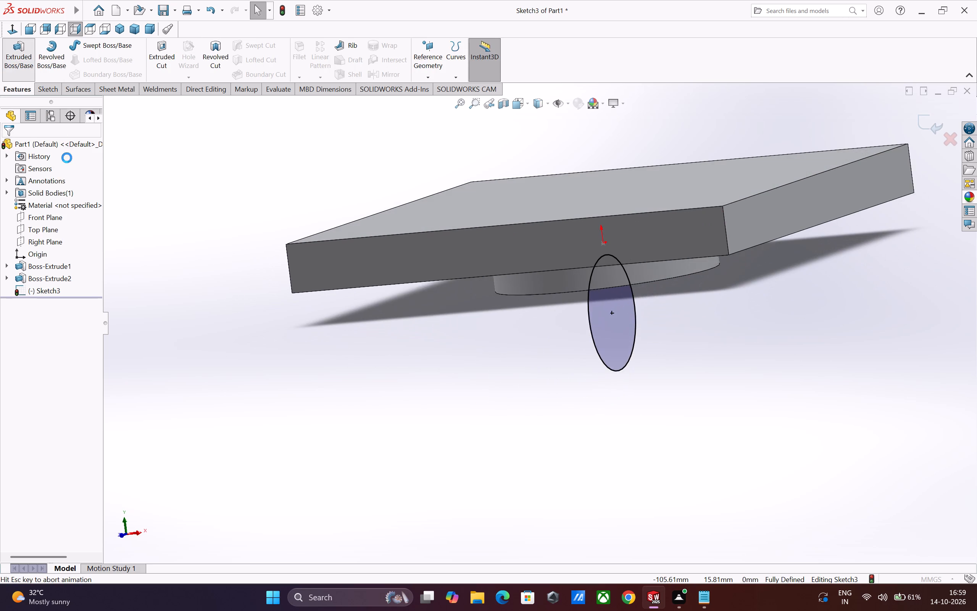
click(63, 207)
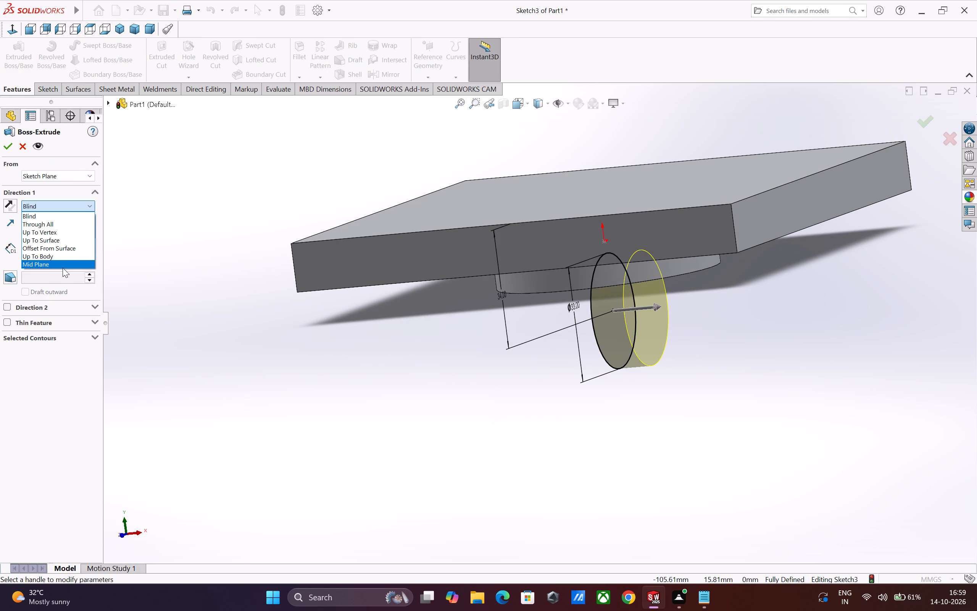
click(63, 268)
double_click(61, 249)
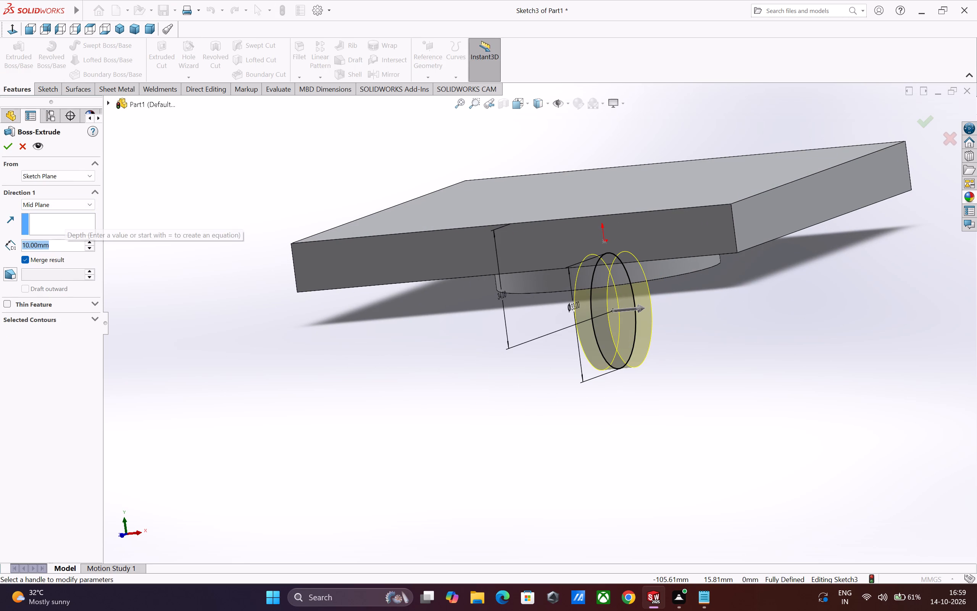
text(126)
key(Return)
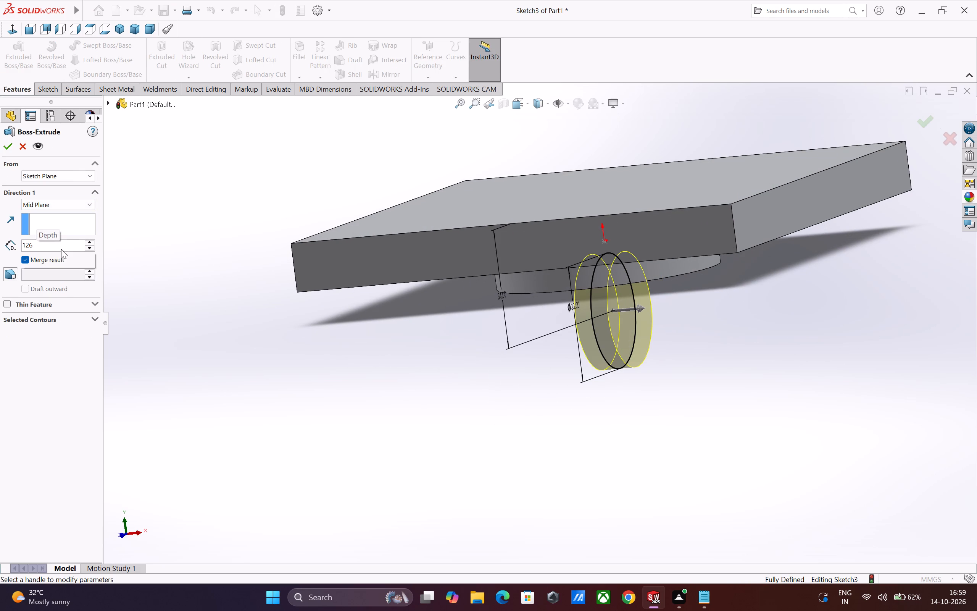
middle_drag(326, 332, 358, 318)
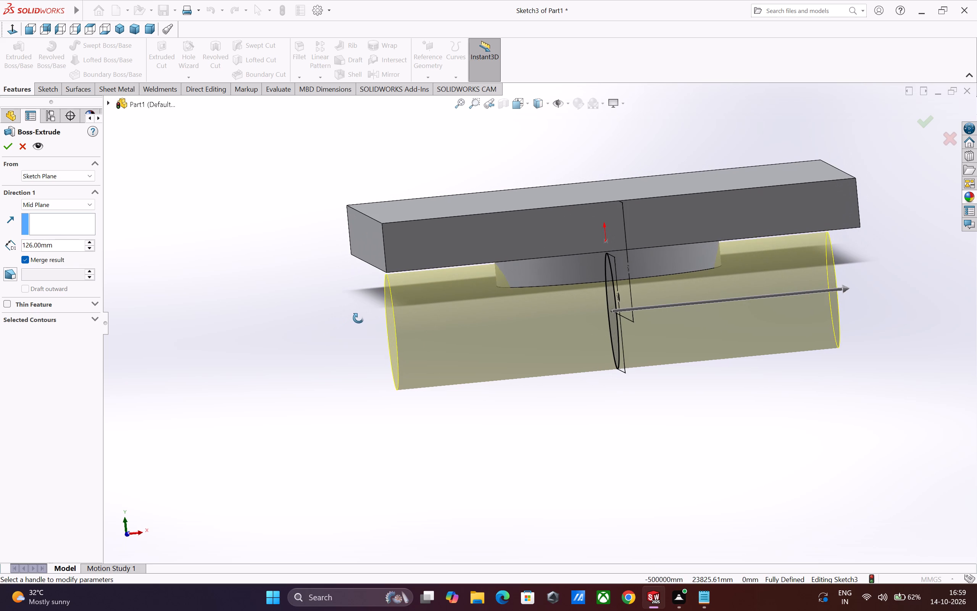
middle_drag(358, 318, 354, 331)
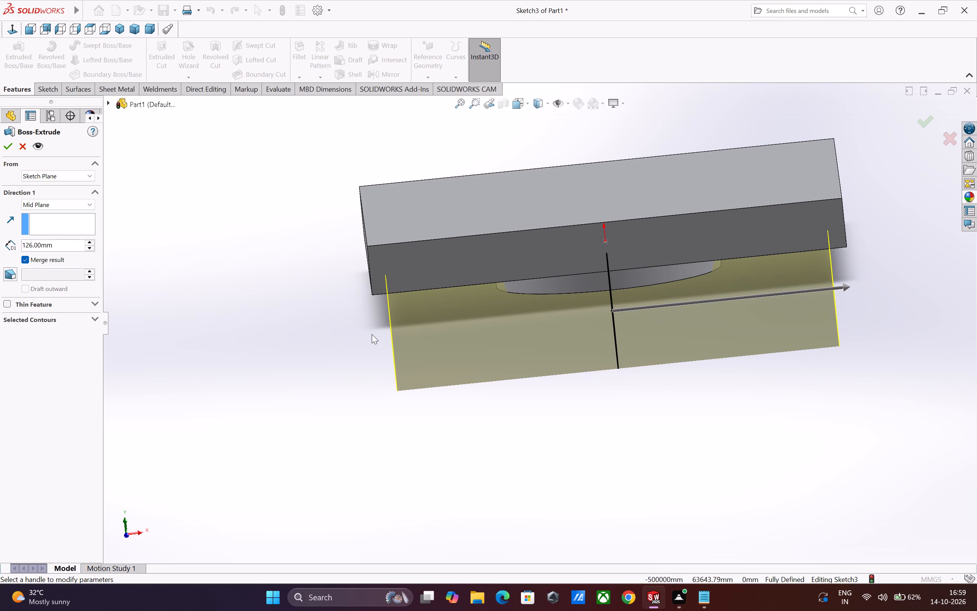
scroll(372, 334, up, 1)
middle_drag(372, 334, 353, 323)
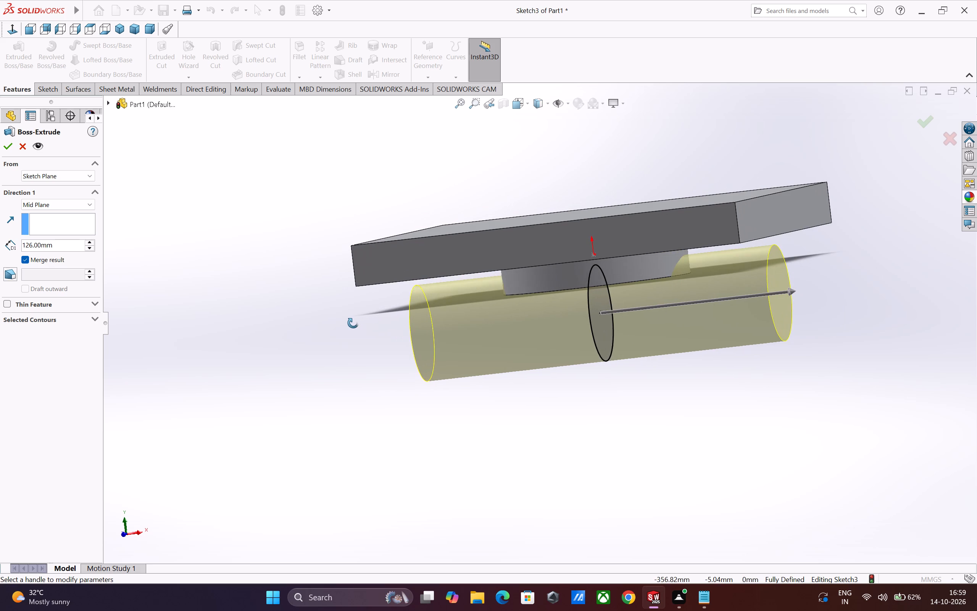
middle_drag(353, 323, 386, 300)
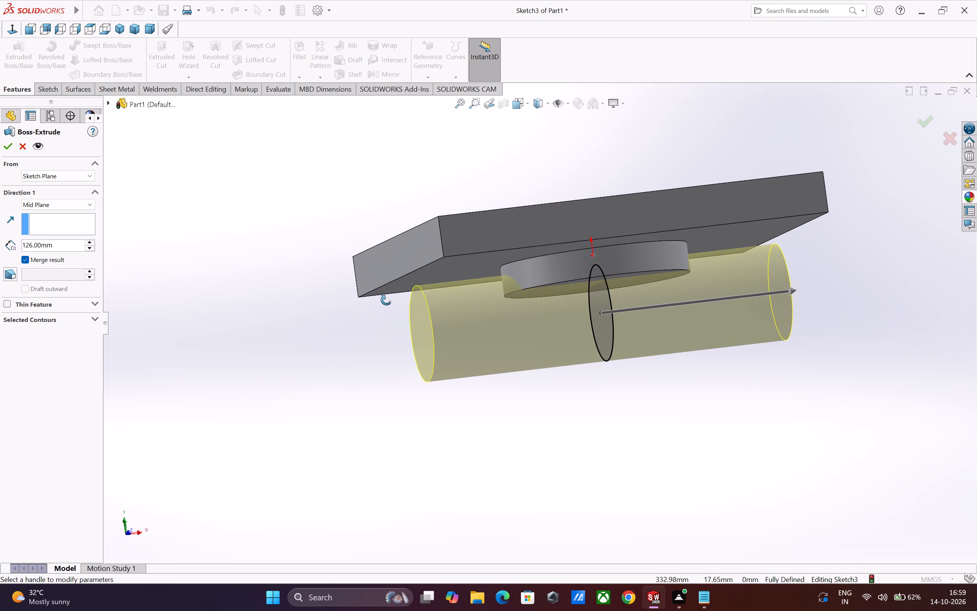
middle_drag(386, 300, 397, 314)
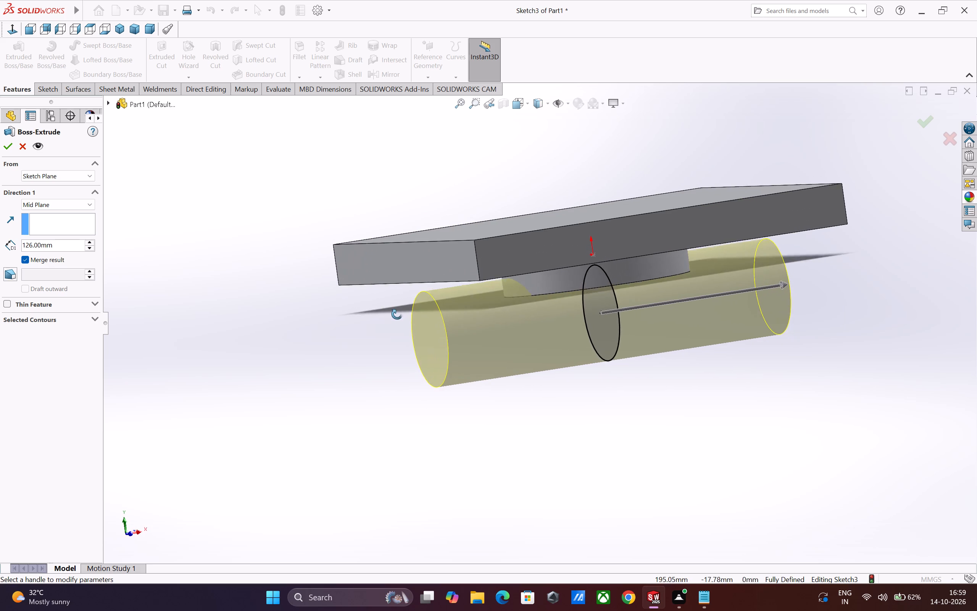
middle_drag(397, 314, 387, 335)
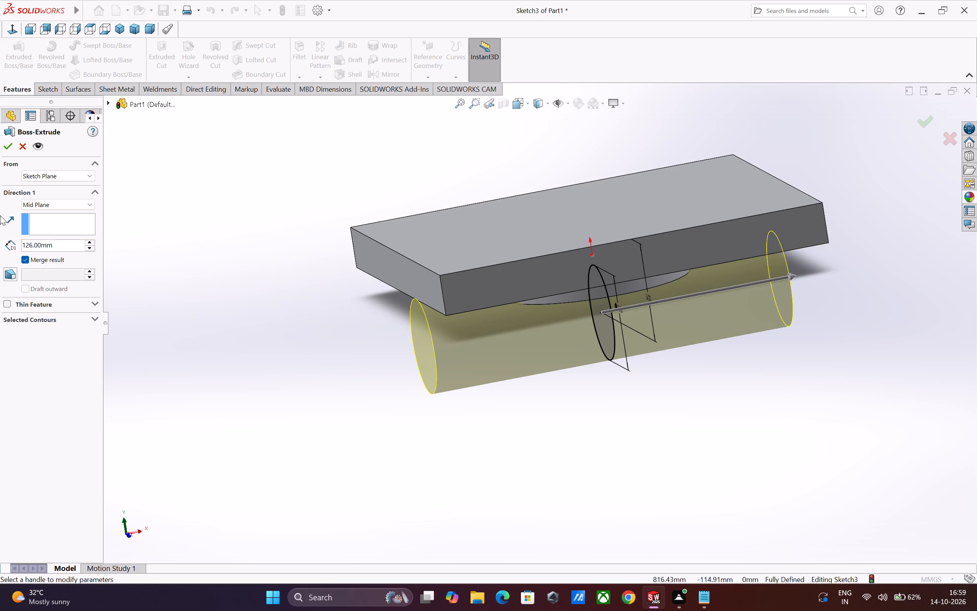
click(6, 151)
click(400, 375)
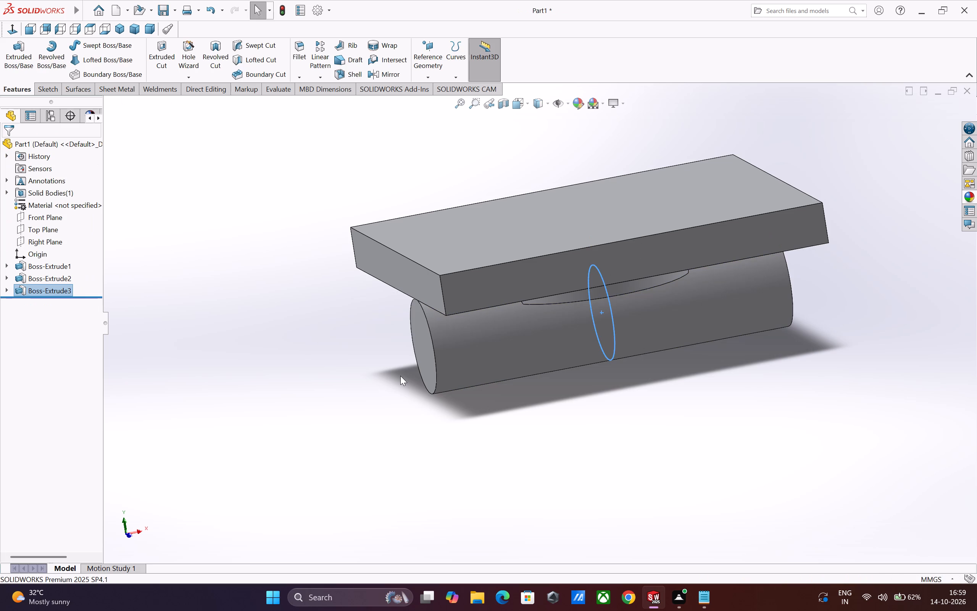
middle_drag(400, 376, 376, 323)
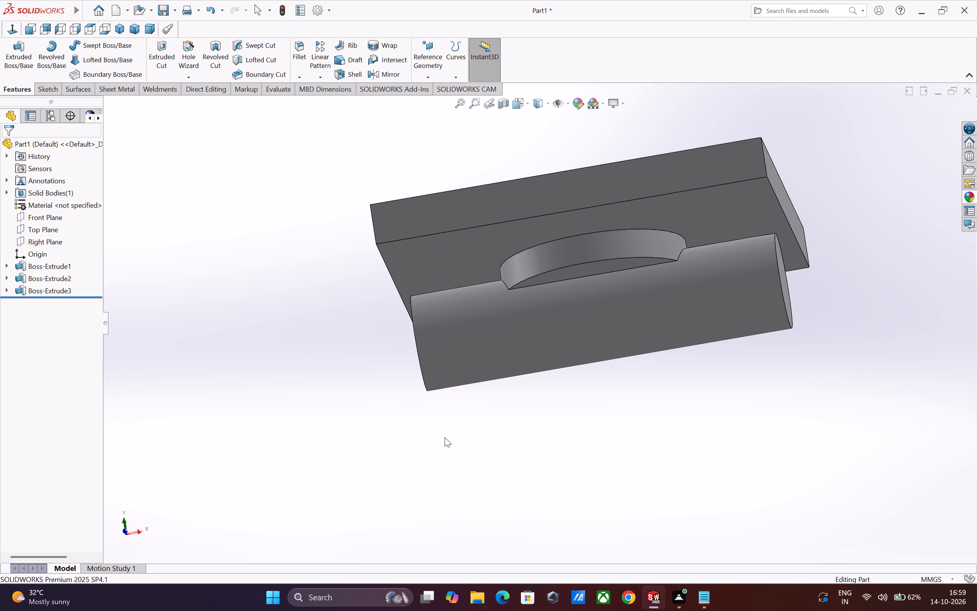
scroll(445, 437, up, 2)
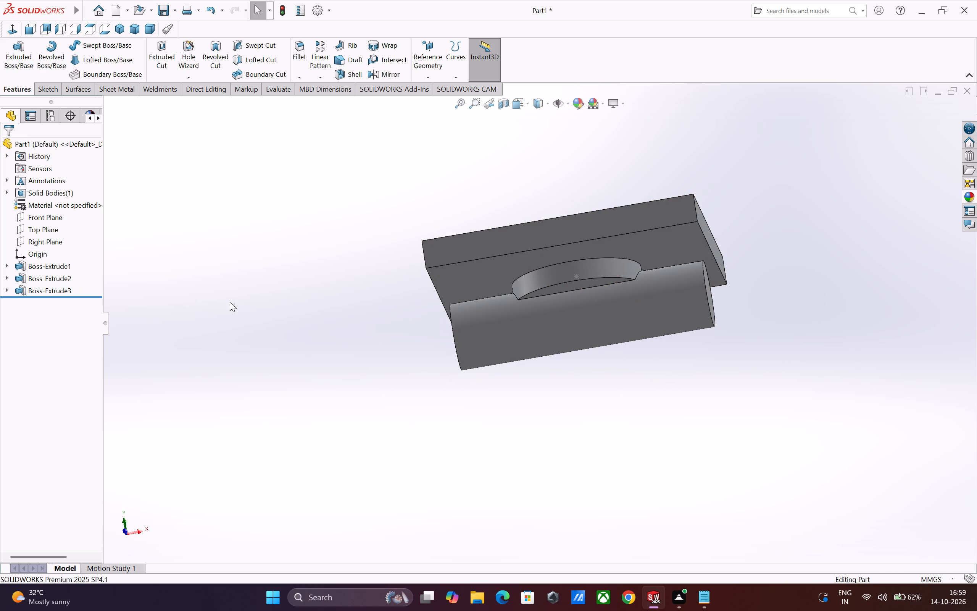
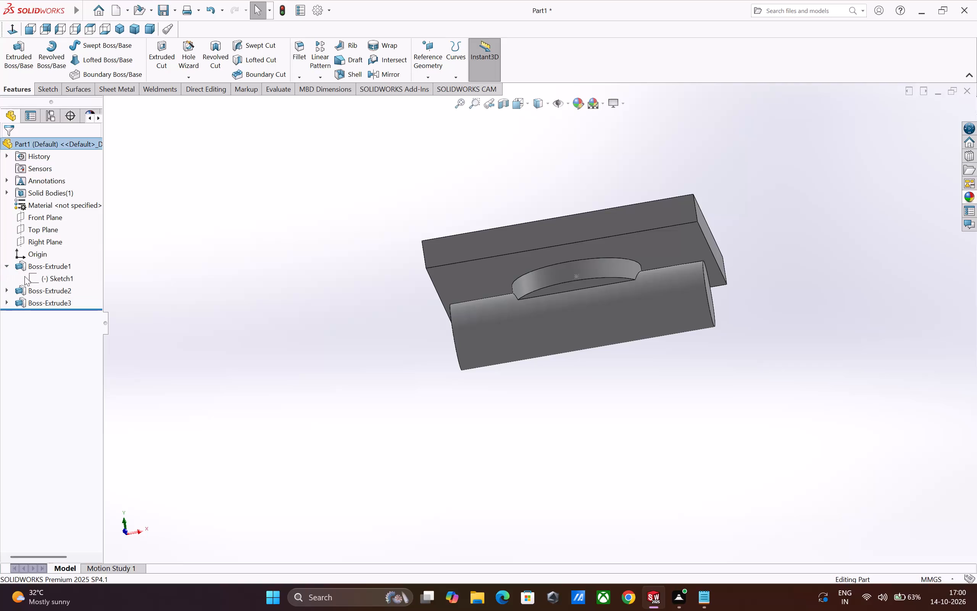
Edit the base plate's sketch, dimension the square's side to 68 mm, and exit the sketch.
click(34, 278)
click(70, 280)
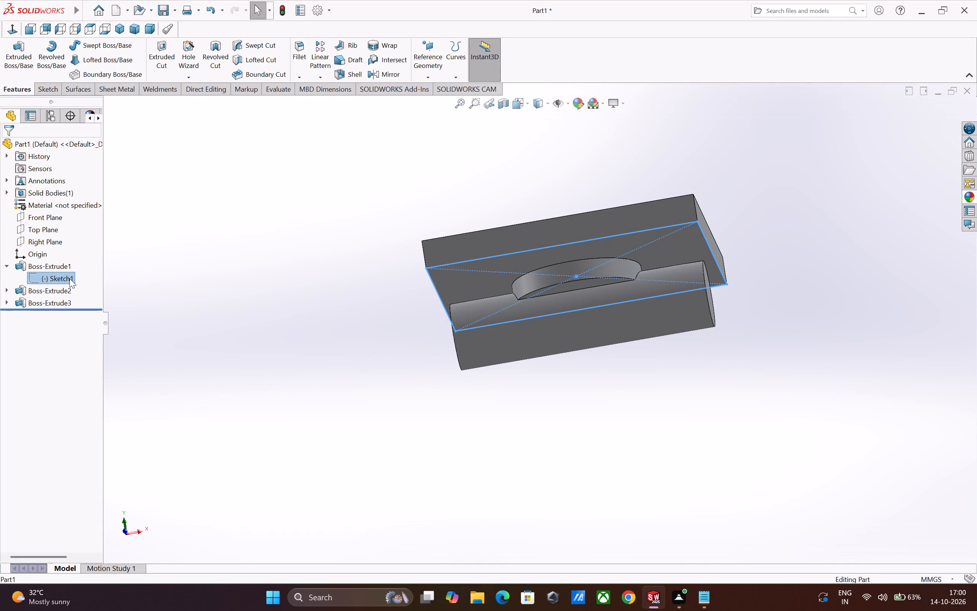
click(87, 253)
click(60, 278)
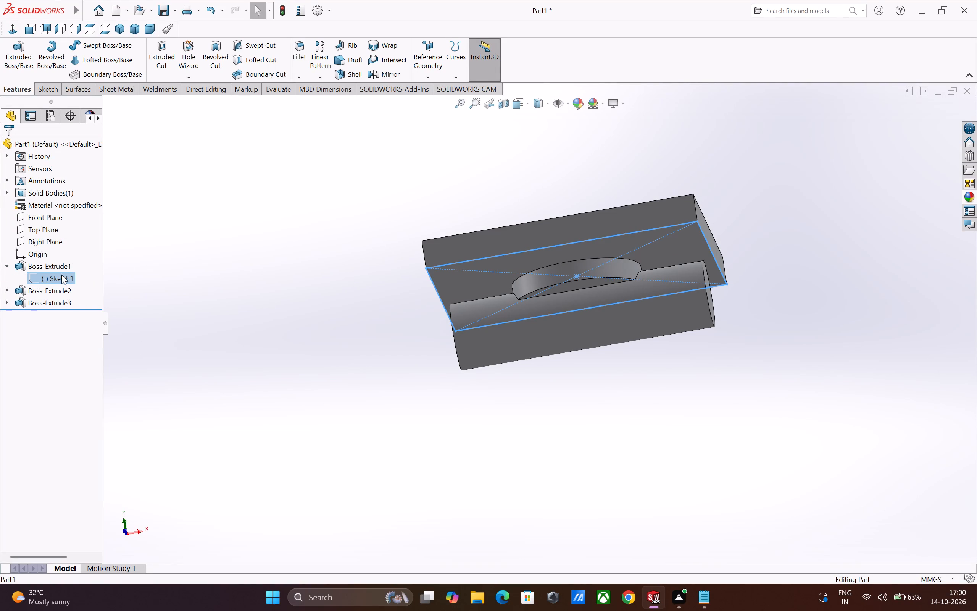
click(69, 247)
click(59, 281)
click(152, 351)
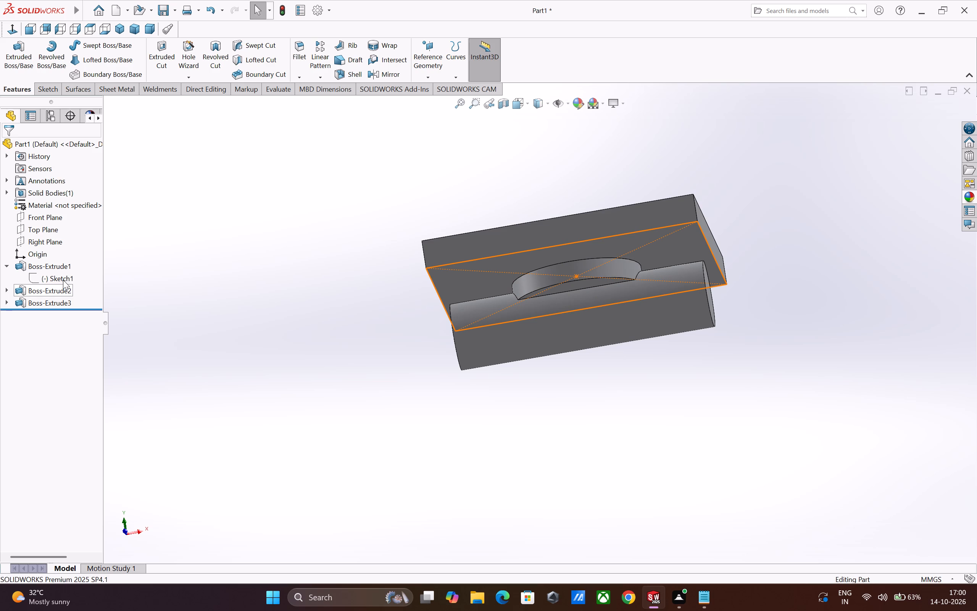
right_click(62, 278)
click(75, 251)
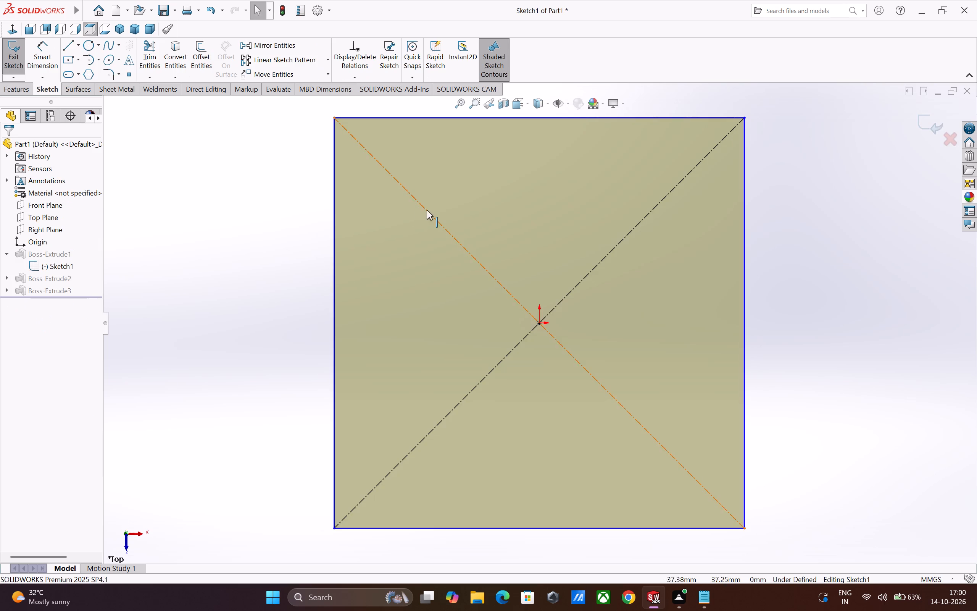
click(47, 61)
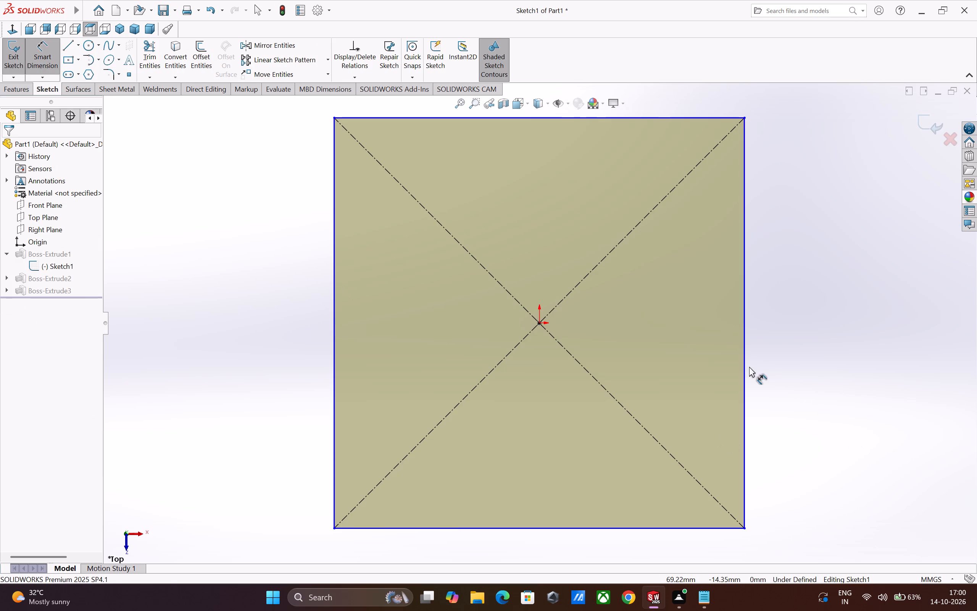
click(746, 369)
click(774, 363)
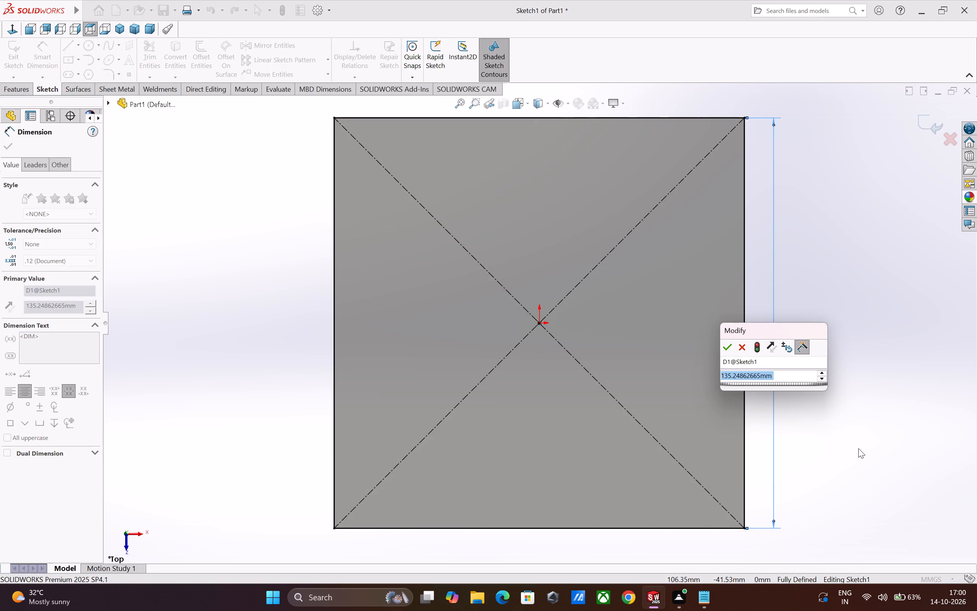
key(5)
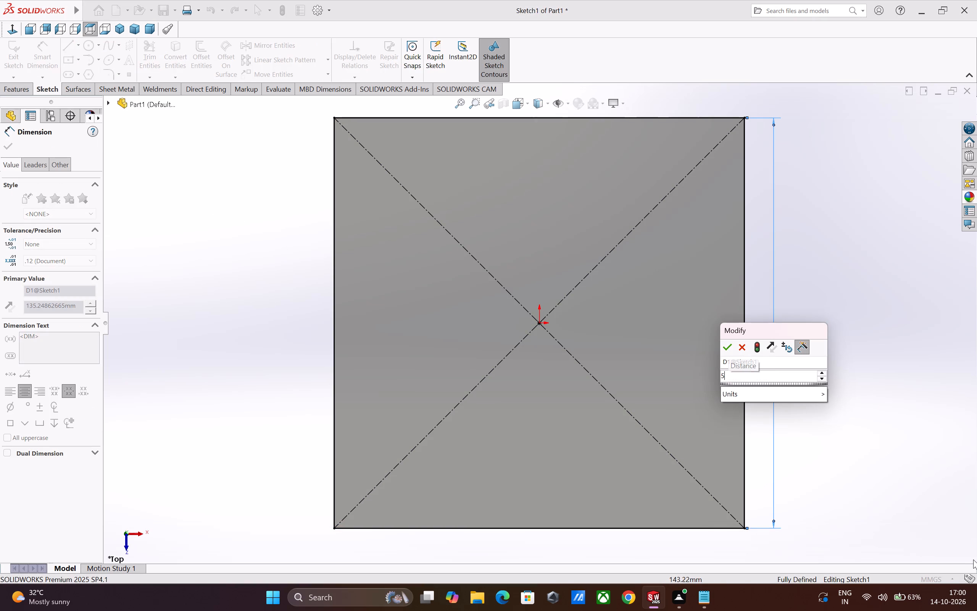
key(BackSpace)
key(6)
key(8)
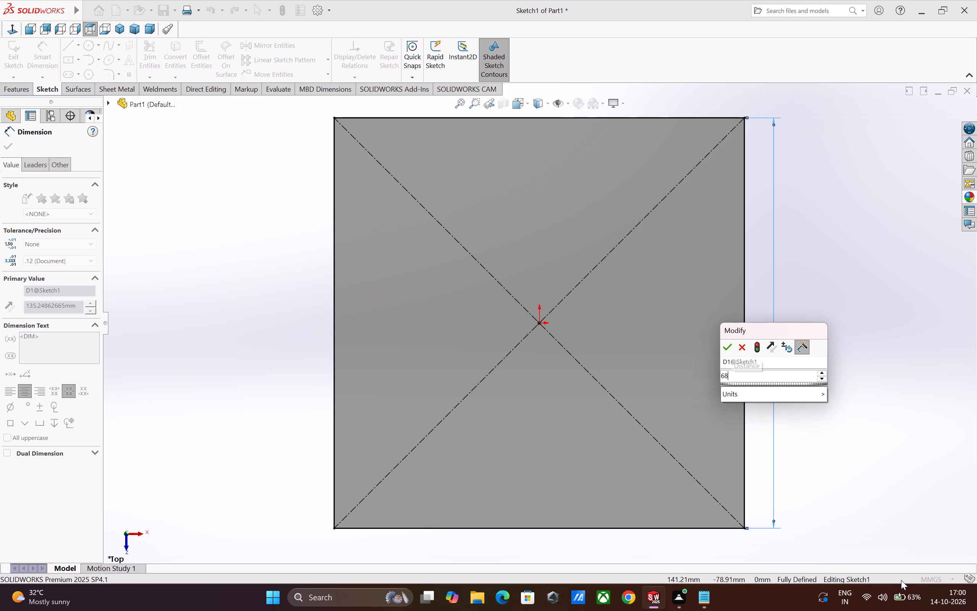
key(Return)
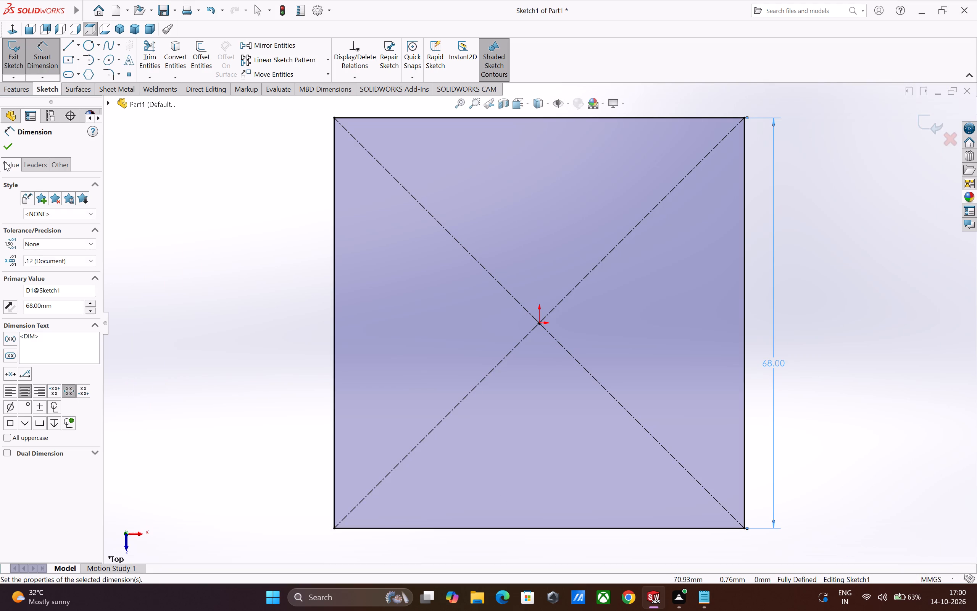
click(7, 148)
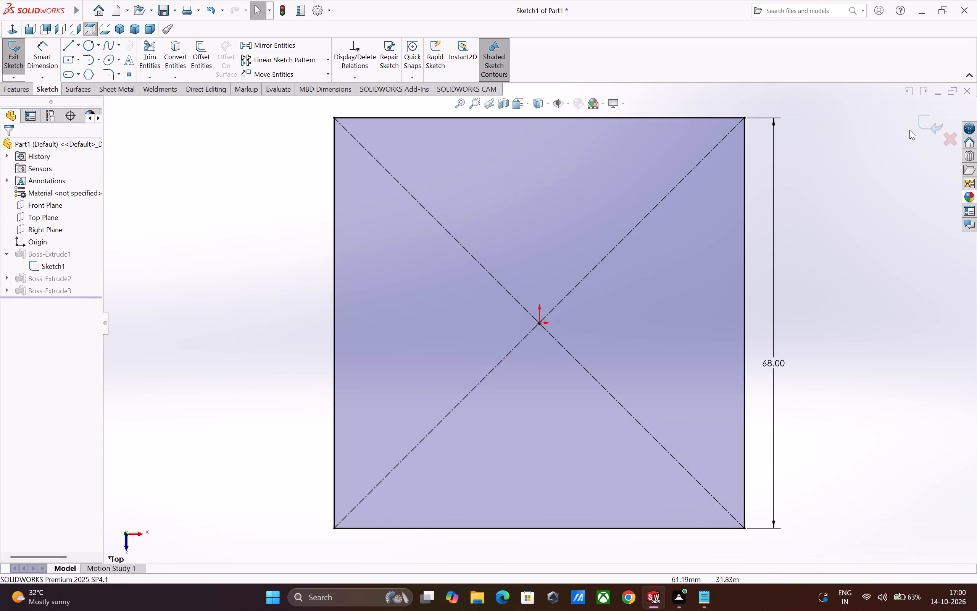
click(933, 127)
Examine the plate, round boss and horizontal cylinder from several angles.
scroll(769, 388, up, 4)
middle_click(769, 407)
scroll(769, 407, up, 1)
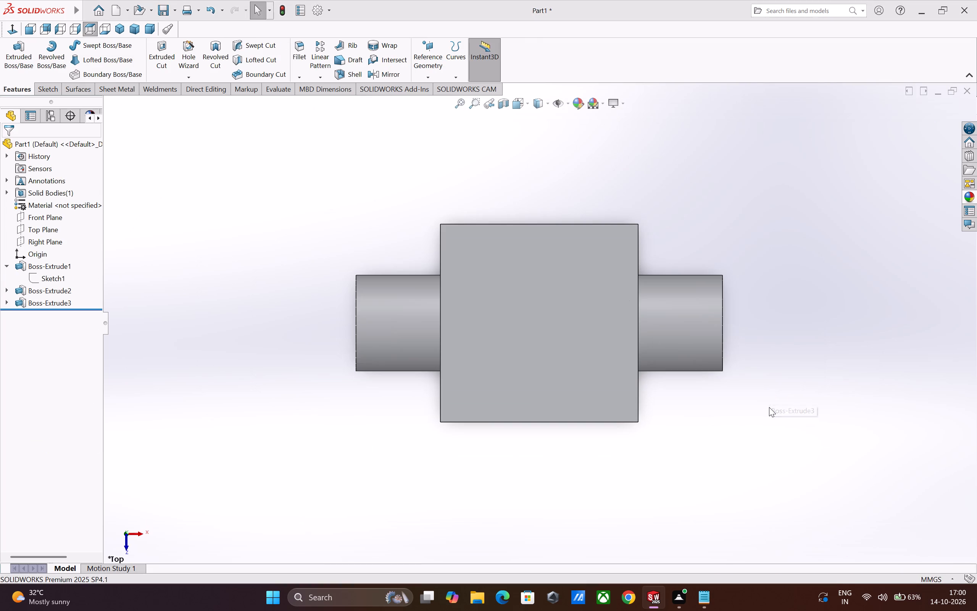
middle_drag(758, 448, 727, 214)
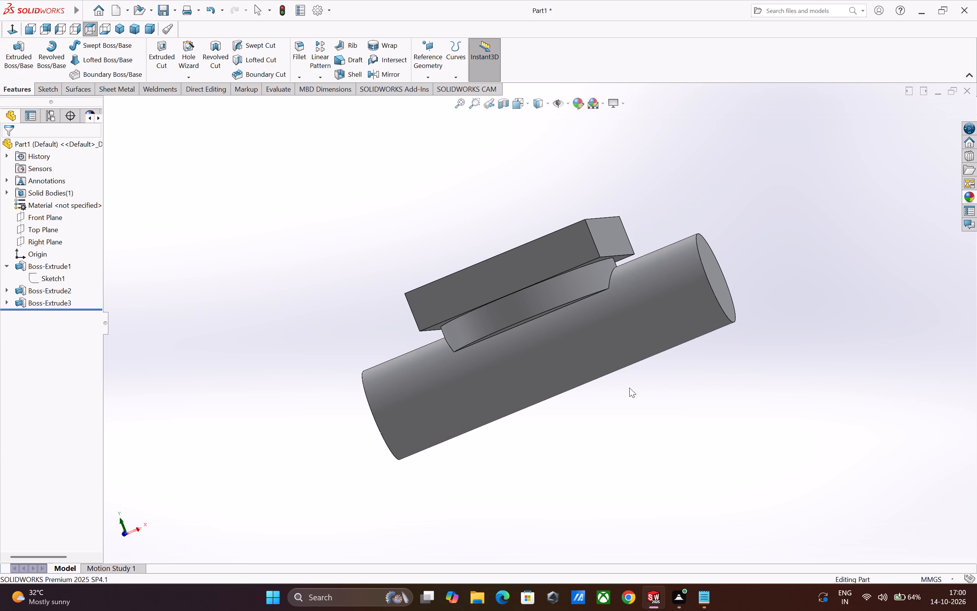
middle_drag(629, 388, 638, 385)
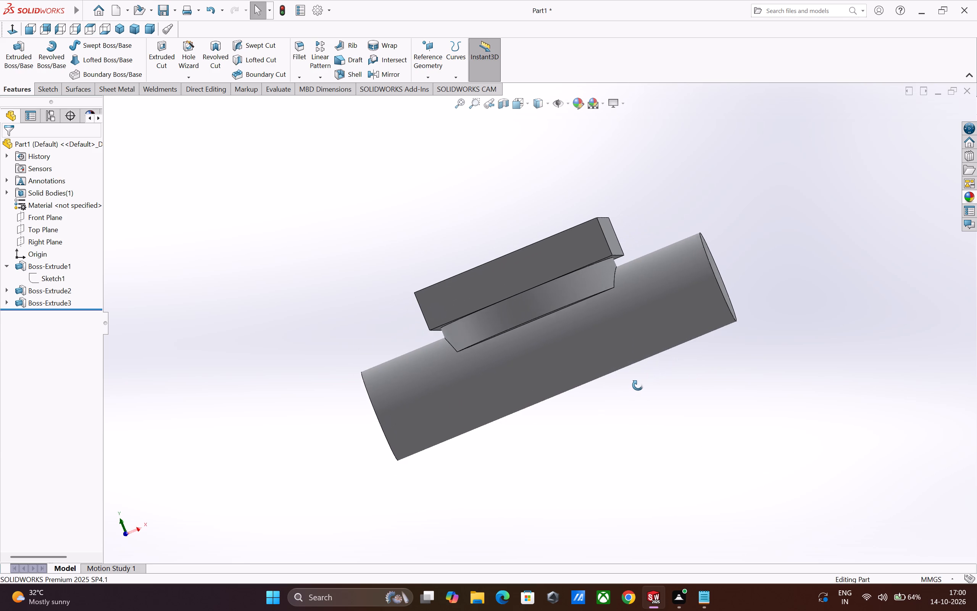
middle_drag(638, 385, 687, 356)
scroll(687, 356, up, 1)
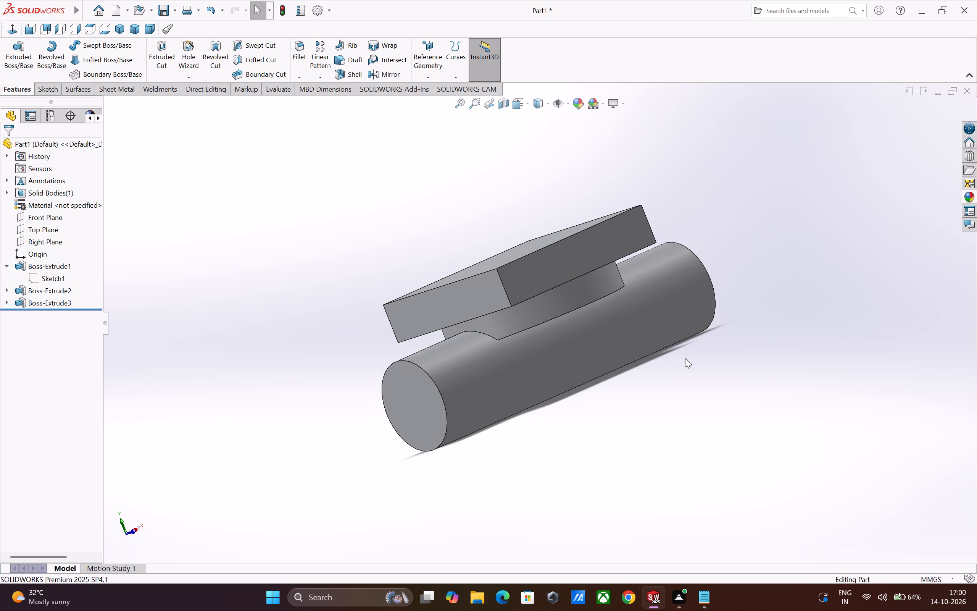
middle_drag(679, 362, 642, 384)
scroll(644, 384, up, 2)
scroll(587, 302, down, 5)
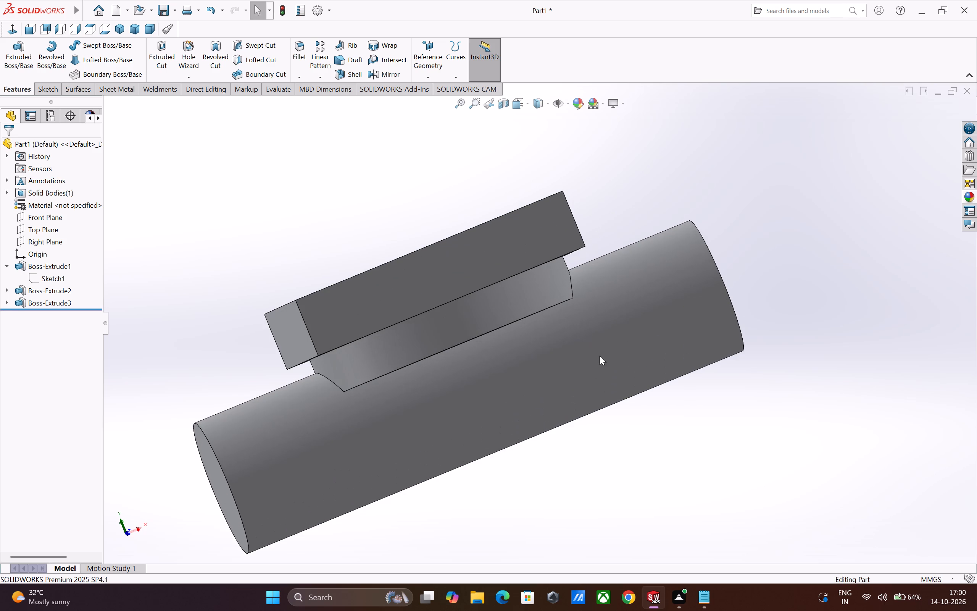
middle_drag(600, 356, 539, 441)
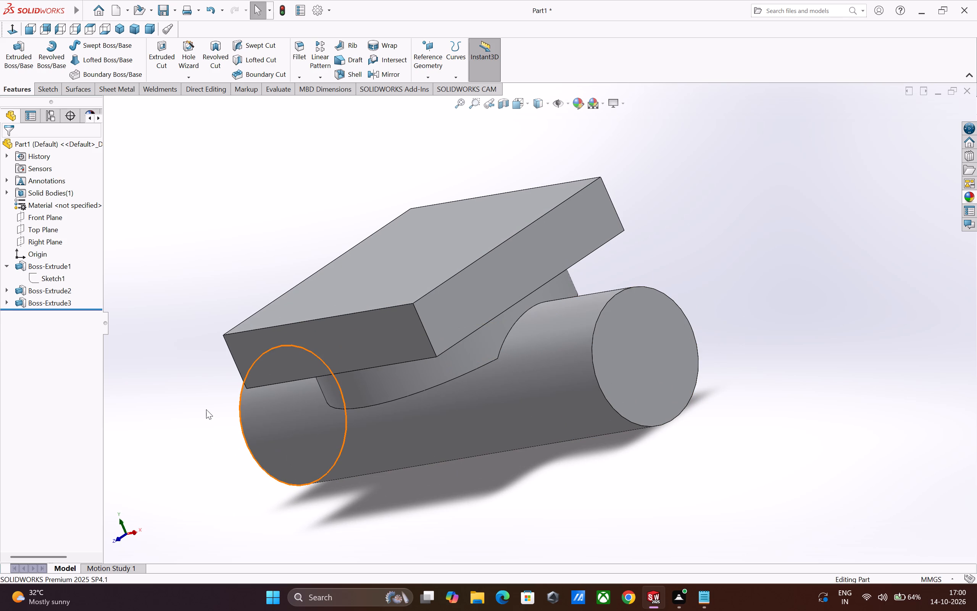
On the Front Plane, sketch two concentric circles above and beside the plate, about 22.6 mm and 7.8 mm in diameter.
click(39, 219)
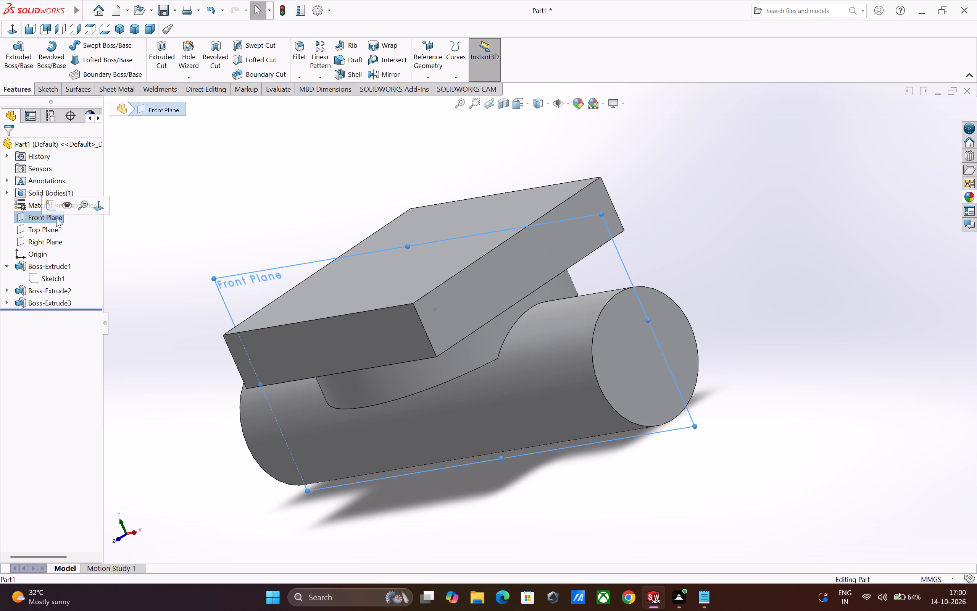
click(49, 209)
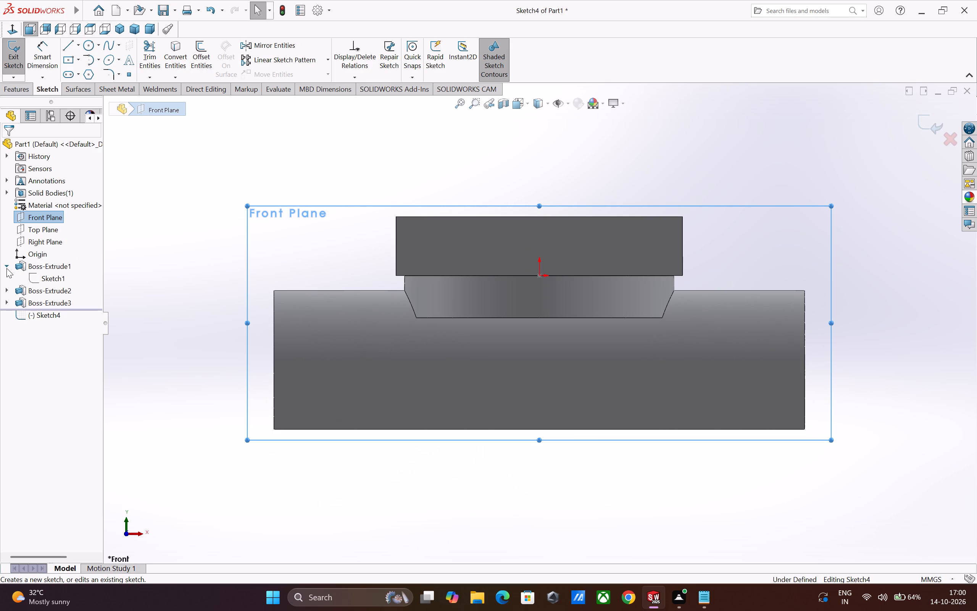
click(8, 266)
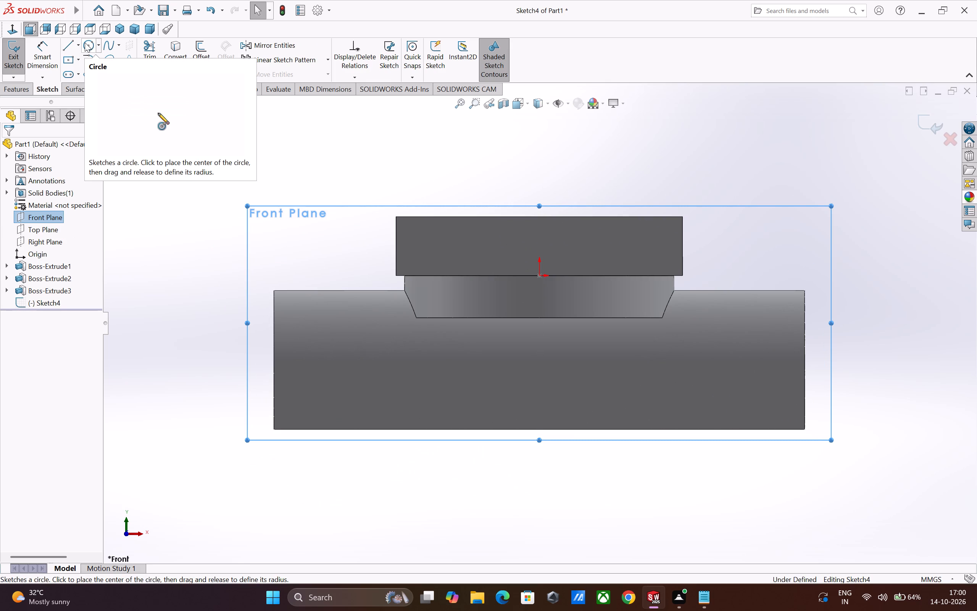
click(85, 42)
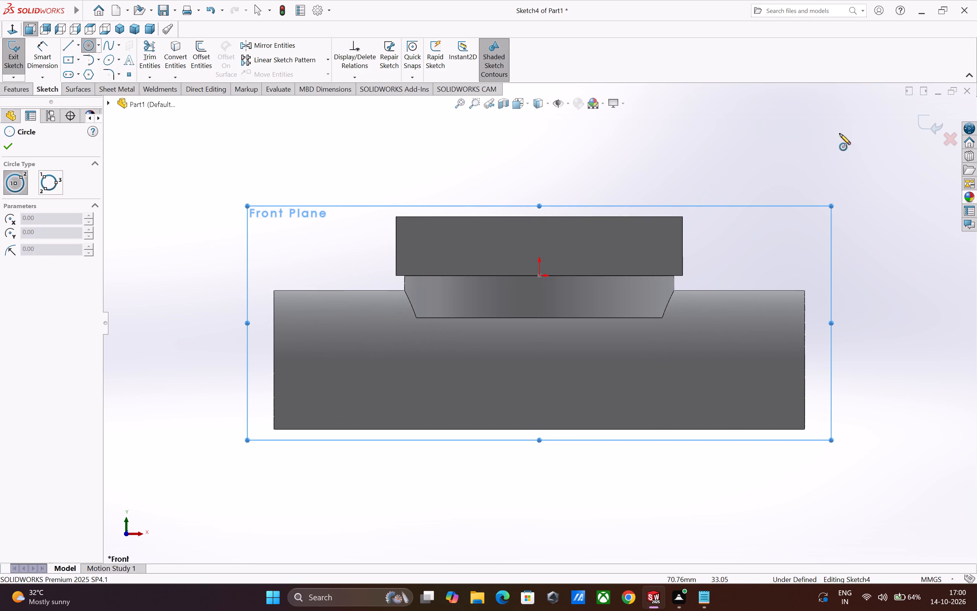
click(786, 118)
click(817, 154)
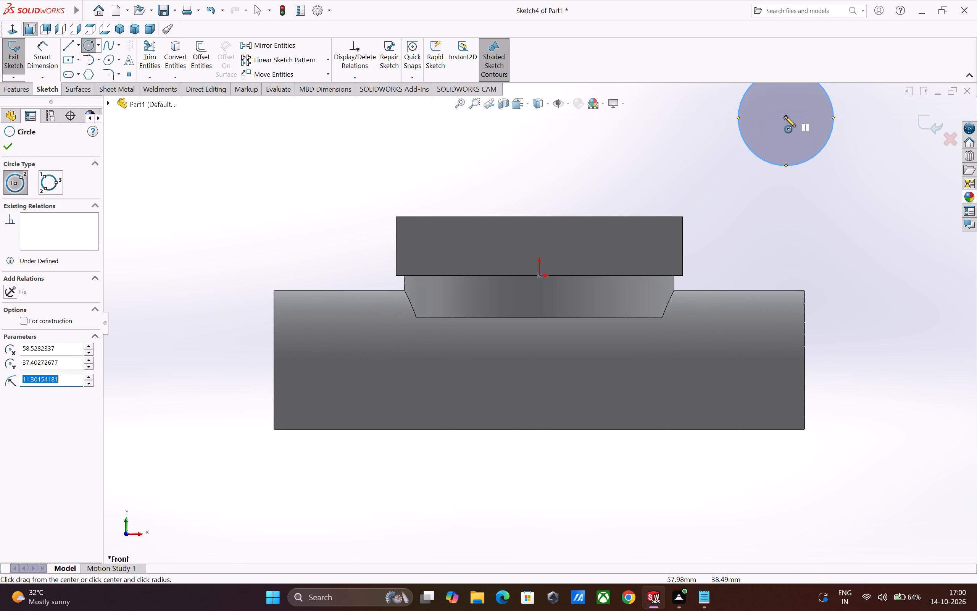
click(786, 119)
click(796, 131)
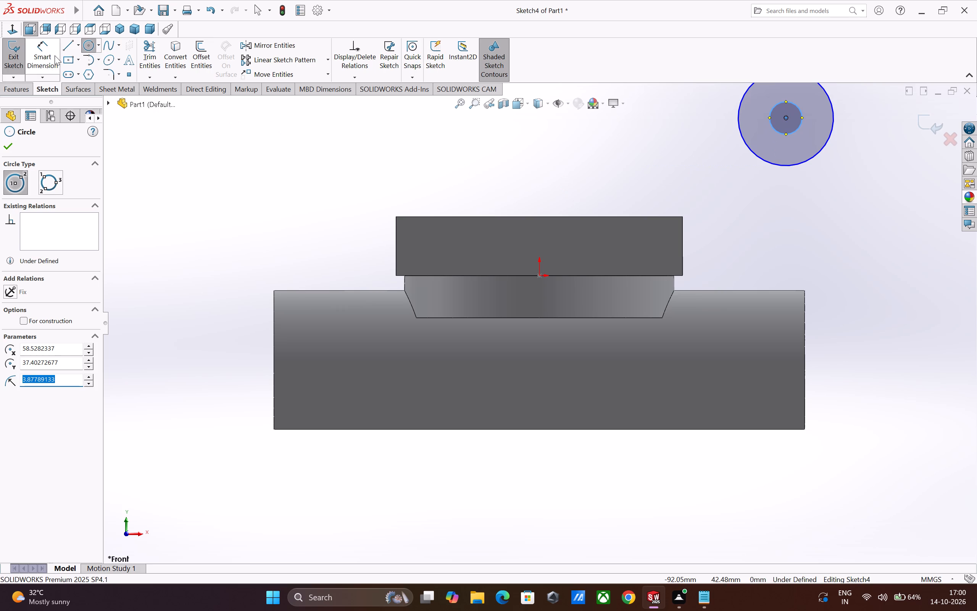
Dimension the outer circle's diameter and set it to 24 mm.
click(43, 51)
click(817, 155)
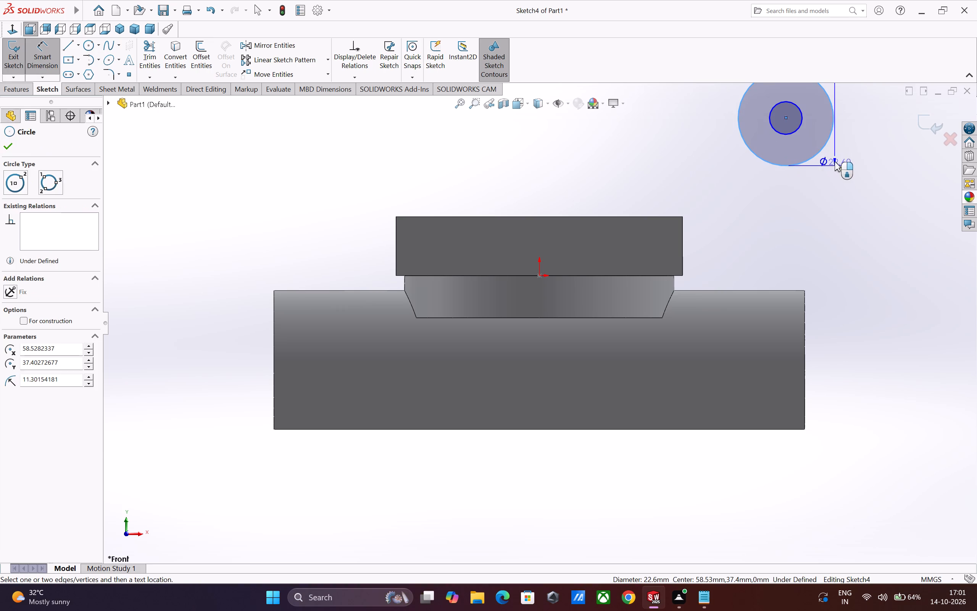
click(839, 164)
key(2)
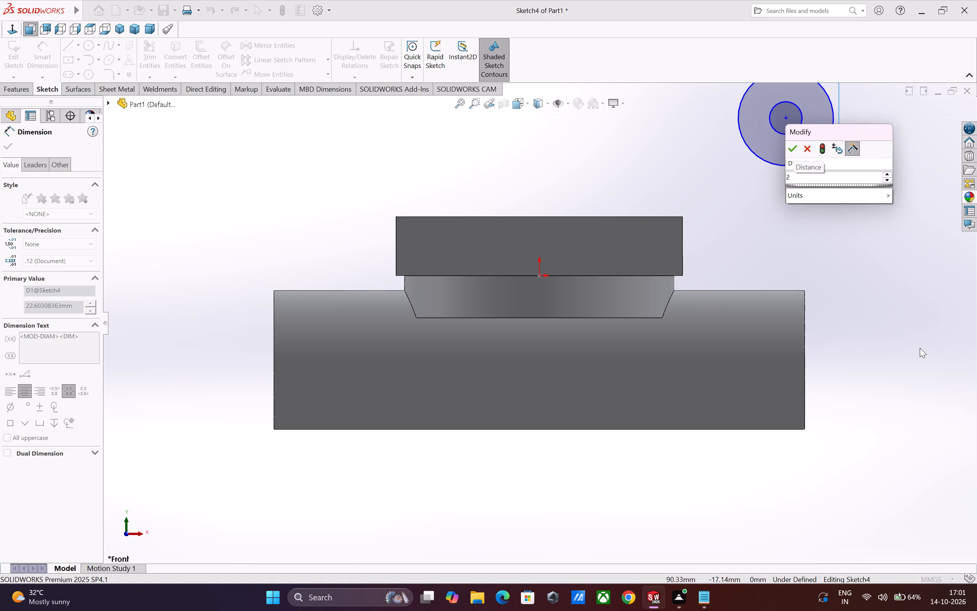
key(4)
key(Return)
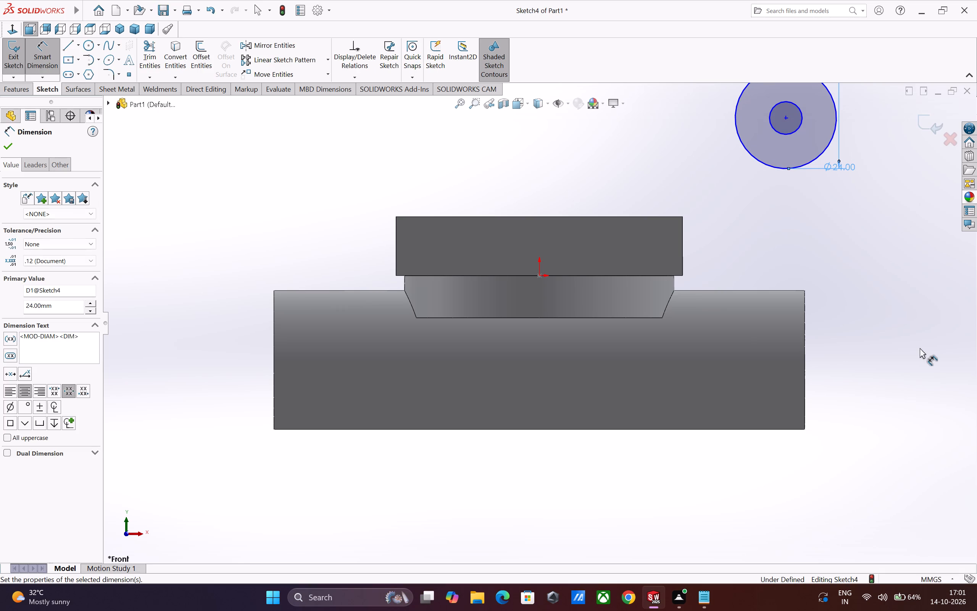
Dimension the inner circle's diameter and set it to 15 mm.
click(787, 133)
click(875, 118)
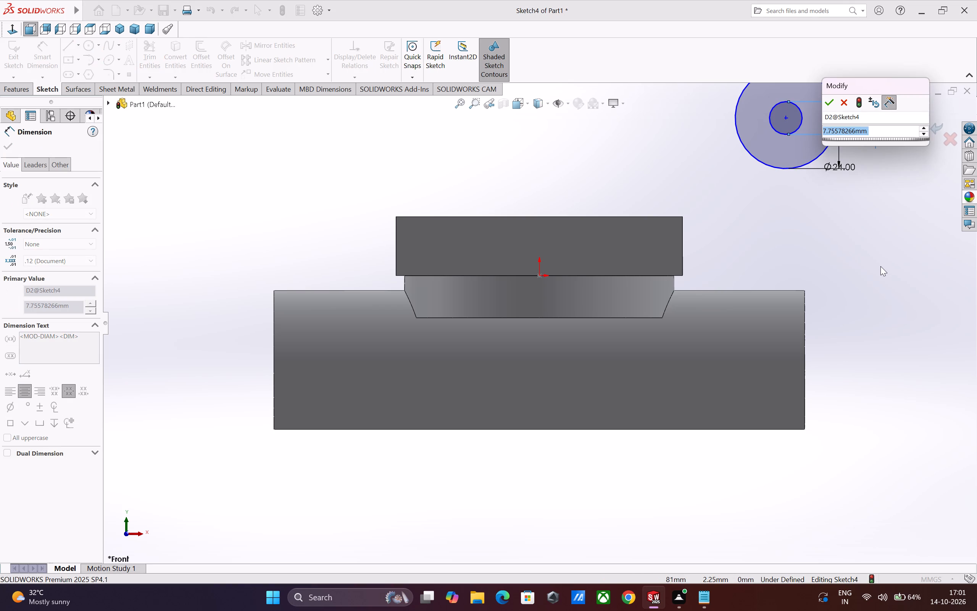
text(15)
key(Return)
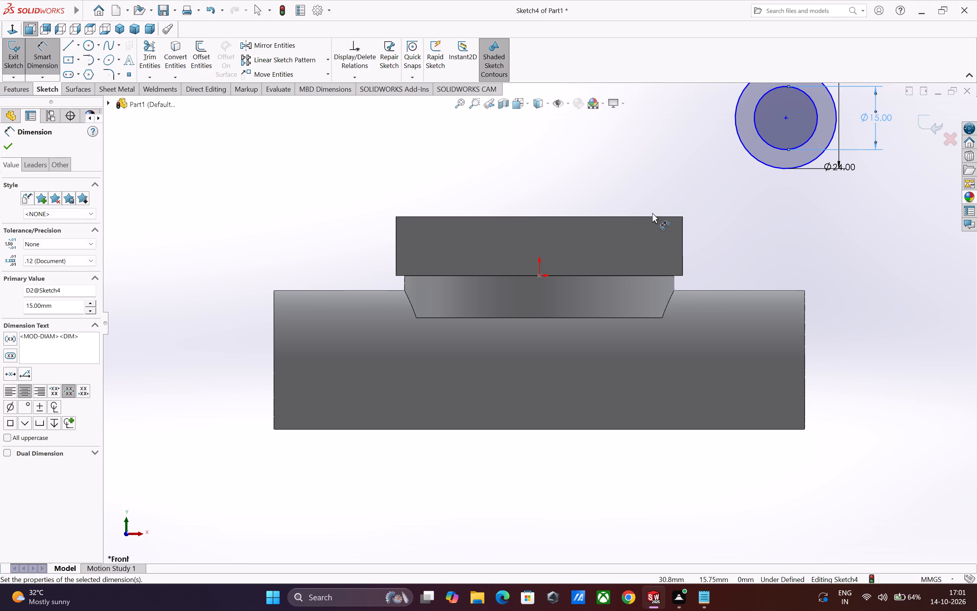
Dimension the horizontal distance from the origin to the circles' shared center and set it to 45 mm.
click(538, 276)
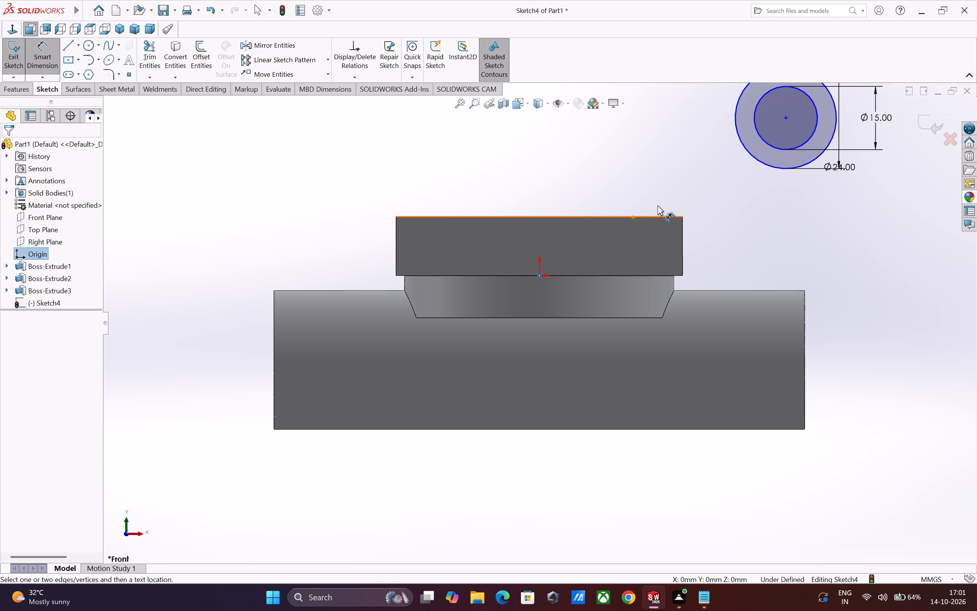
click(787, 118)
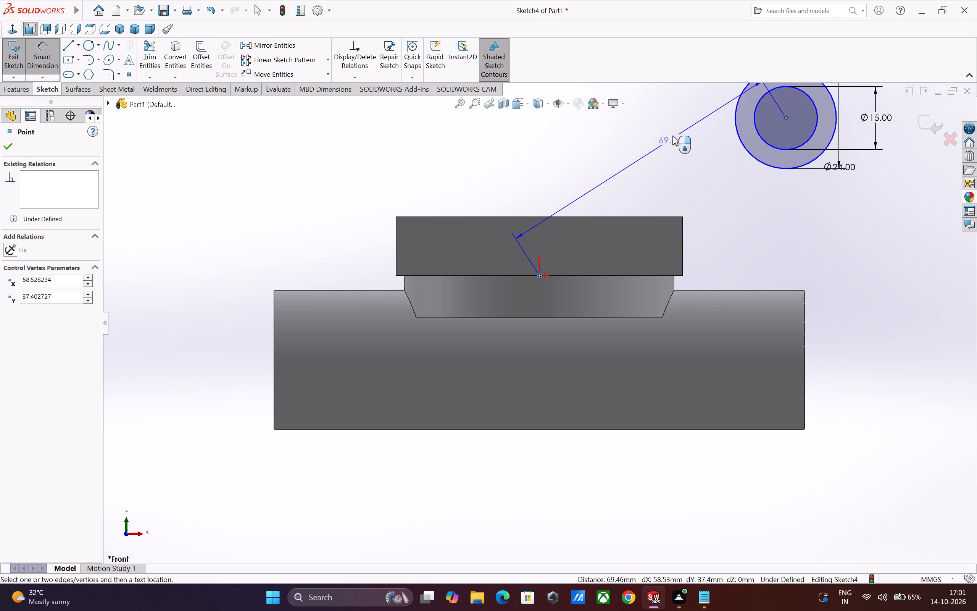
scroll(702, 276, up, 3)
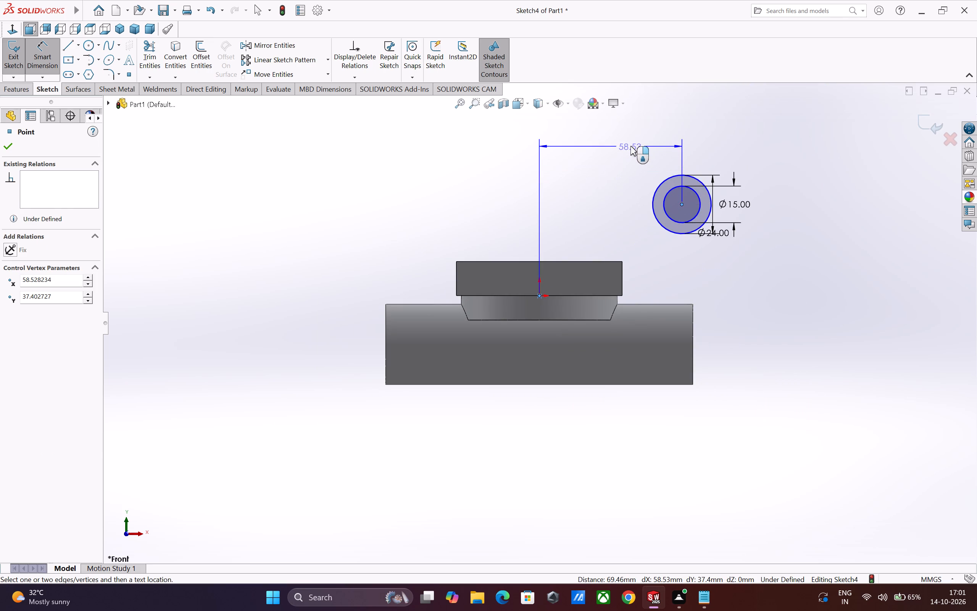
click(630, 146)
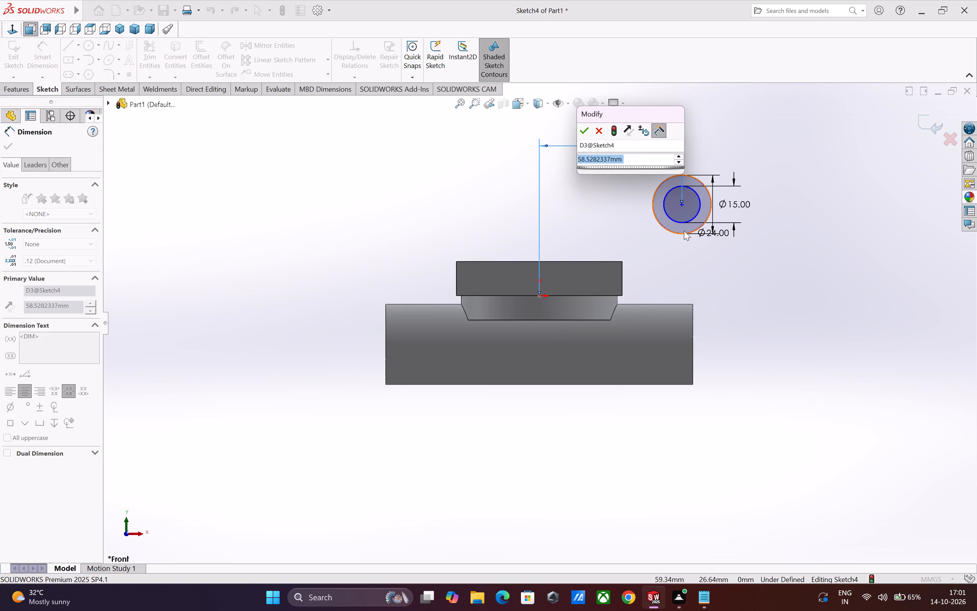
text(45)
key(Return)
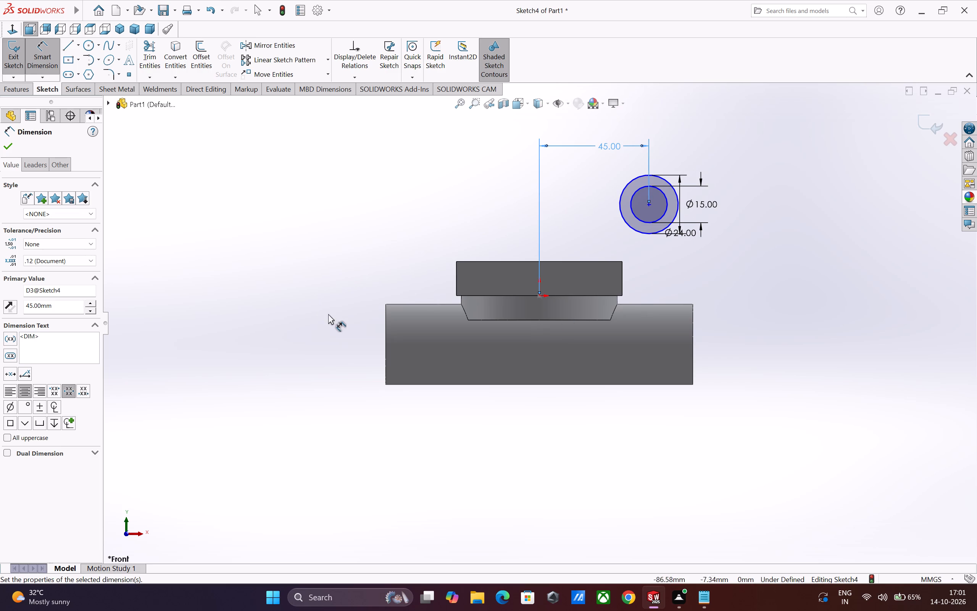
Sketch a horizontal centerline along the horizontal cylinder's axis, running from one end face to the other.
click(77, 45)
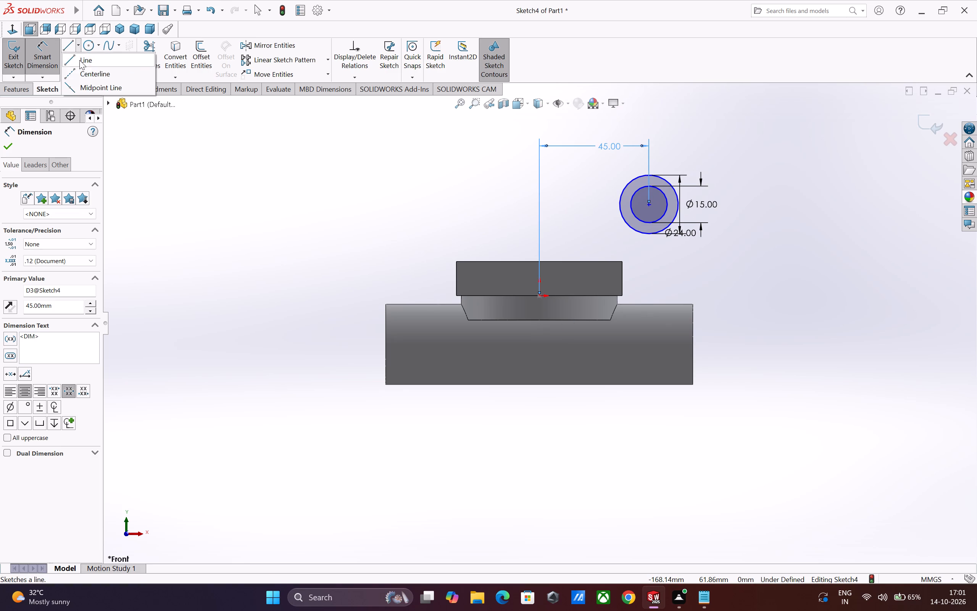
click(80, 70)
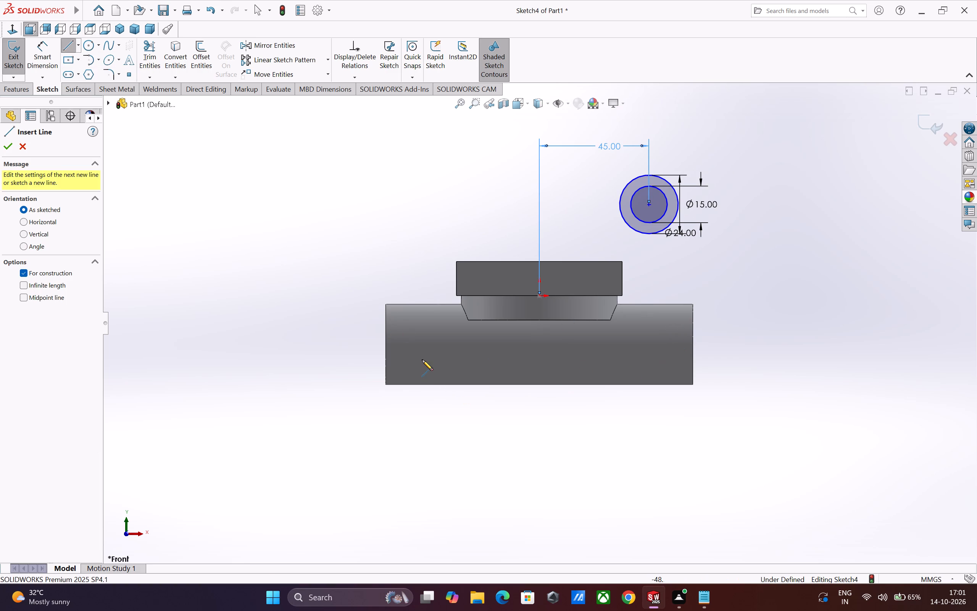
click(693, 345)
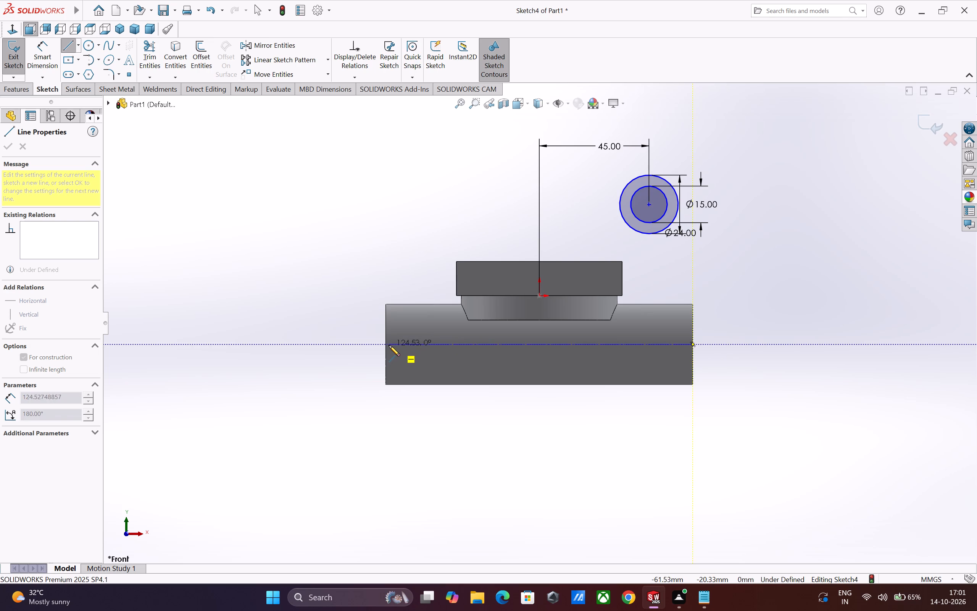
click(387, 345)
key(Escape)
key(Escape)
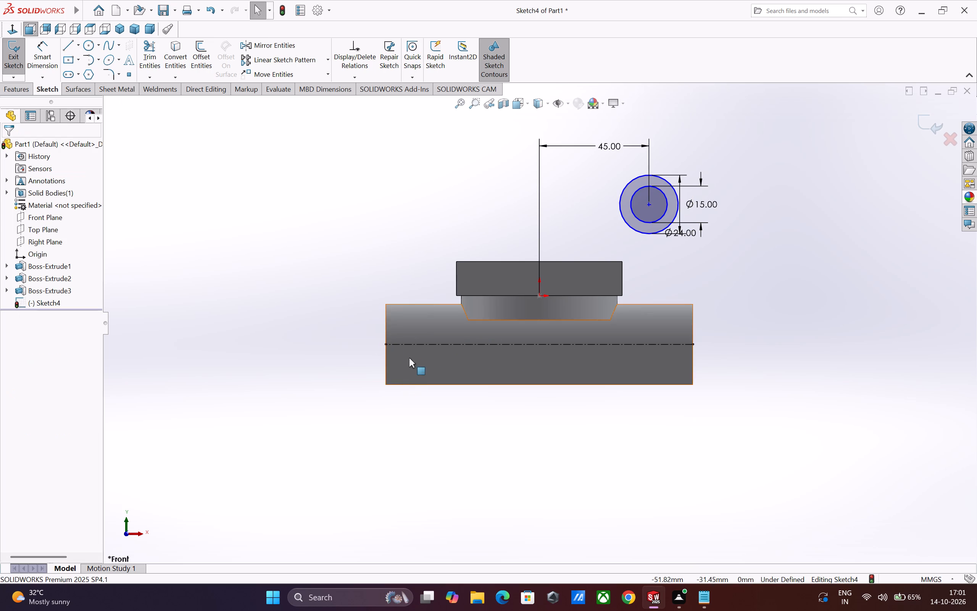
Dimension the vertical distance from the circles' shared center to the centerline and set it to 41.5 mm.
click(40, 57)
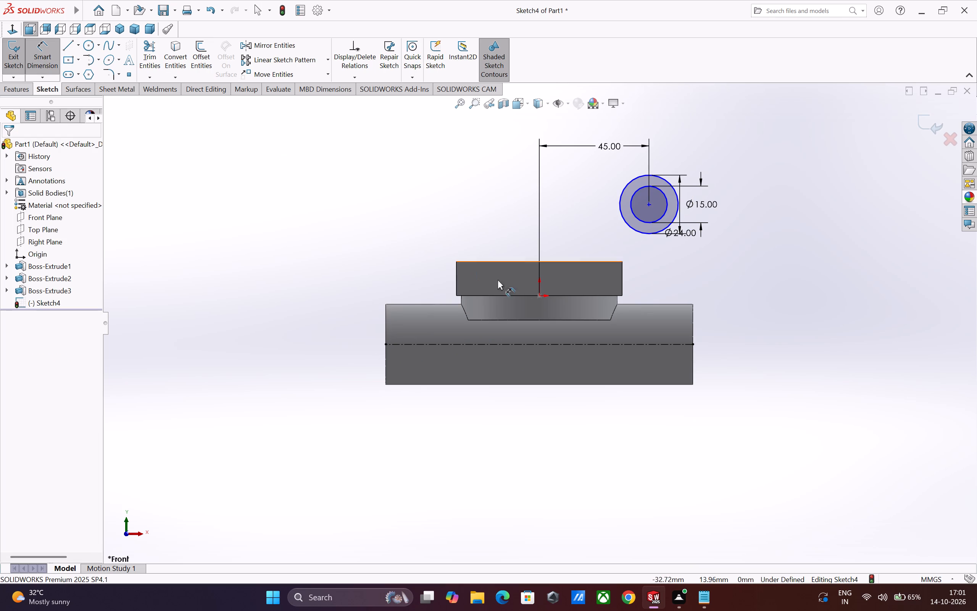
click(650, 206)
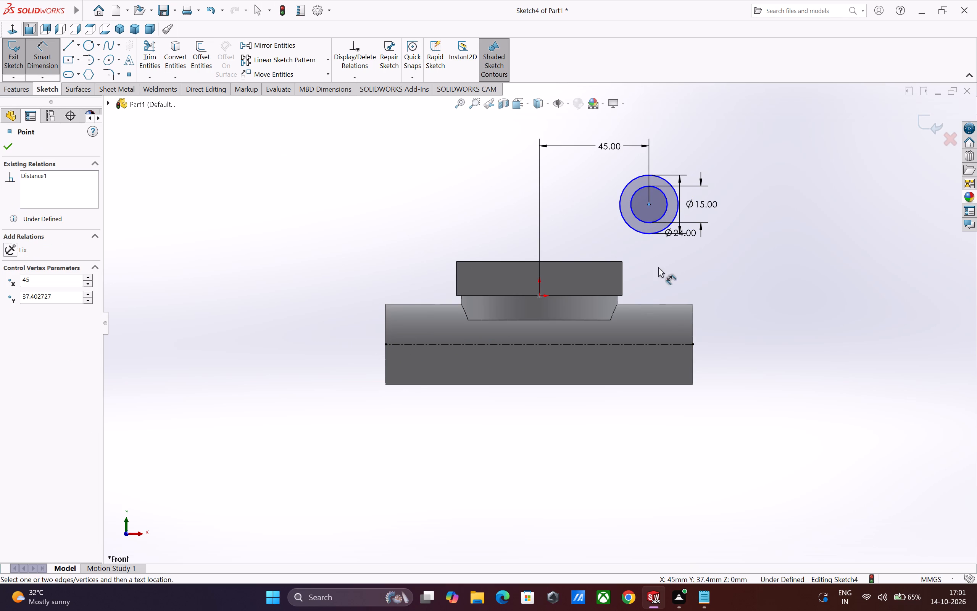
click(656, 344)
click(738, 284)
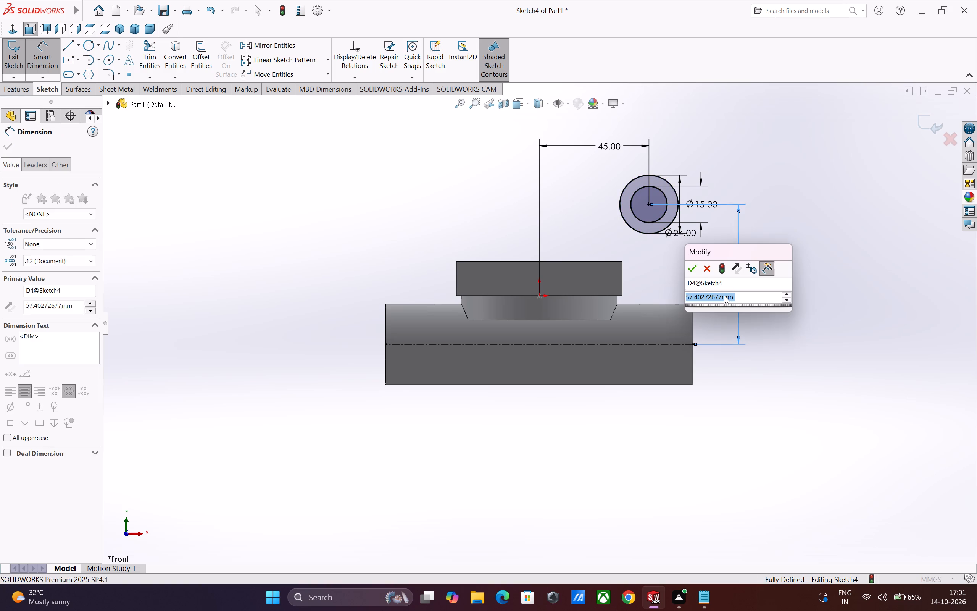
text(41)
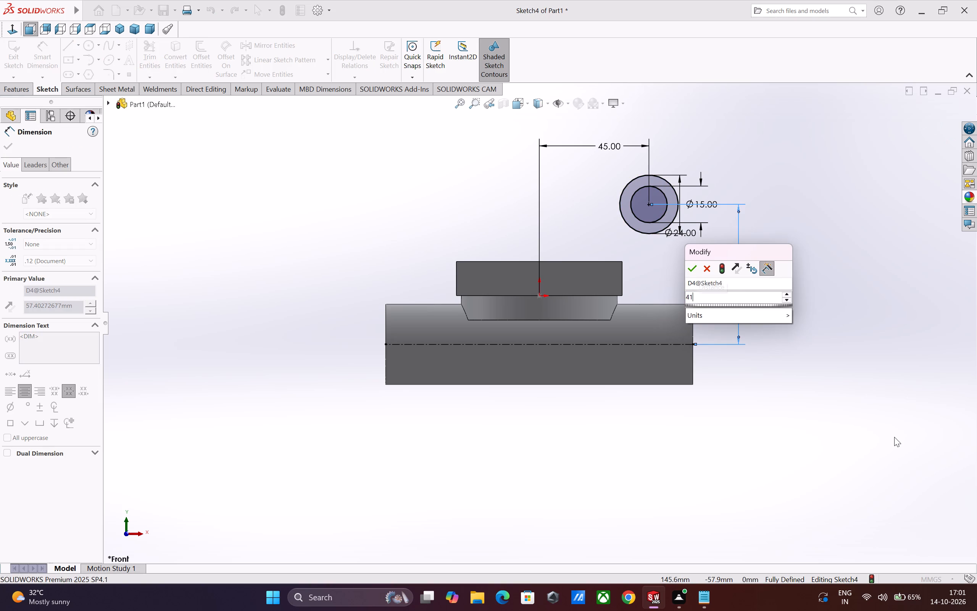
key(period)
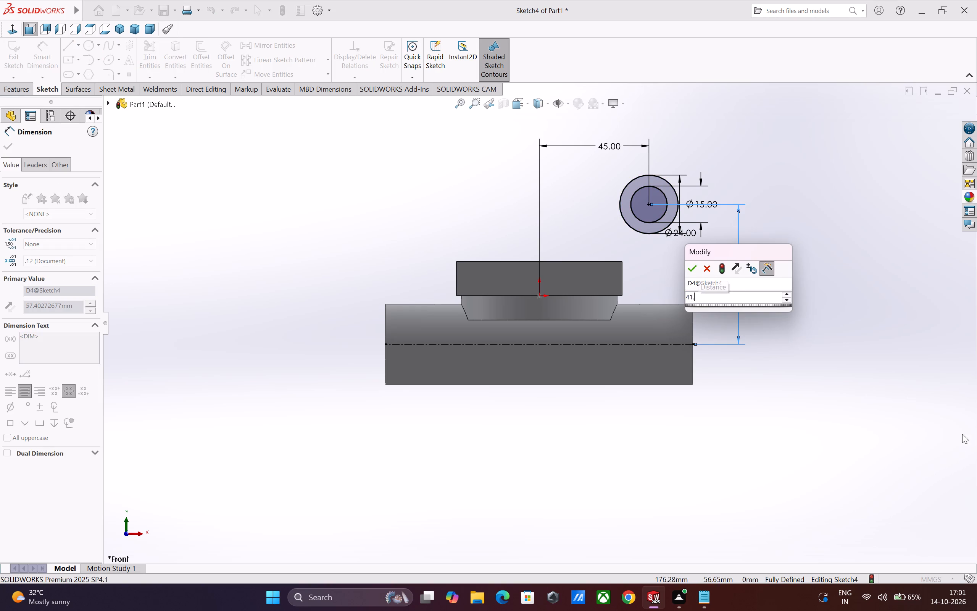
key(5)
key(Return)
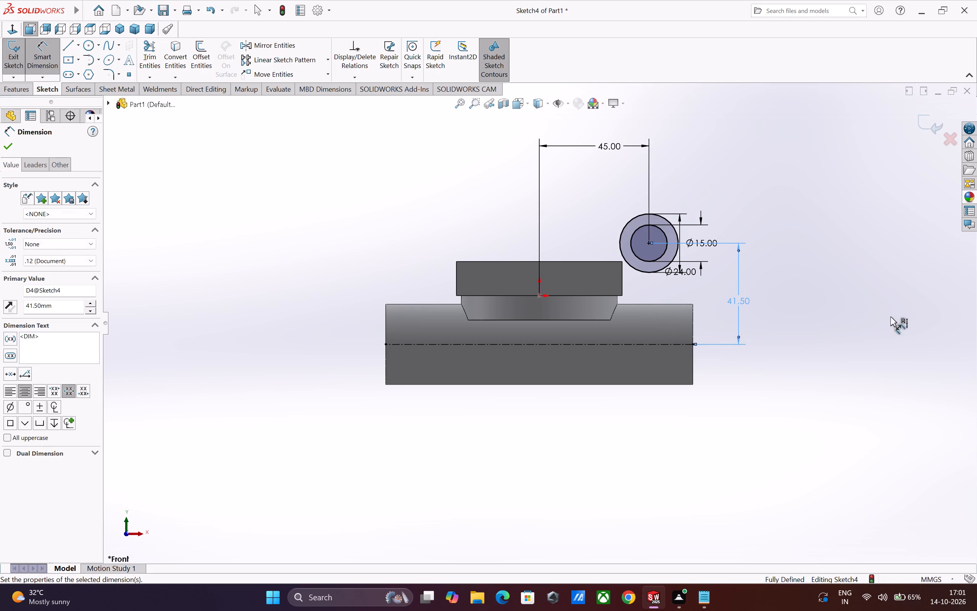
Reposition the 15 mm and 24 mm diameter dimension labels clear of the geometry, above and beside the circles.
click(848, 296)
drag(699, 242, 715, 227)
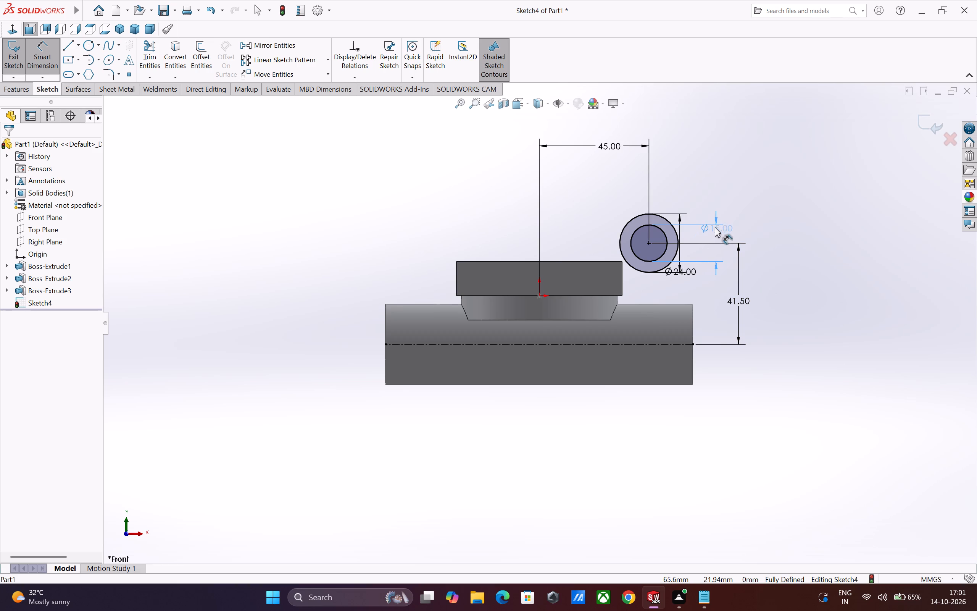
drag(715, 227, 700, 193)
drag(688, 273, 687, 275)
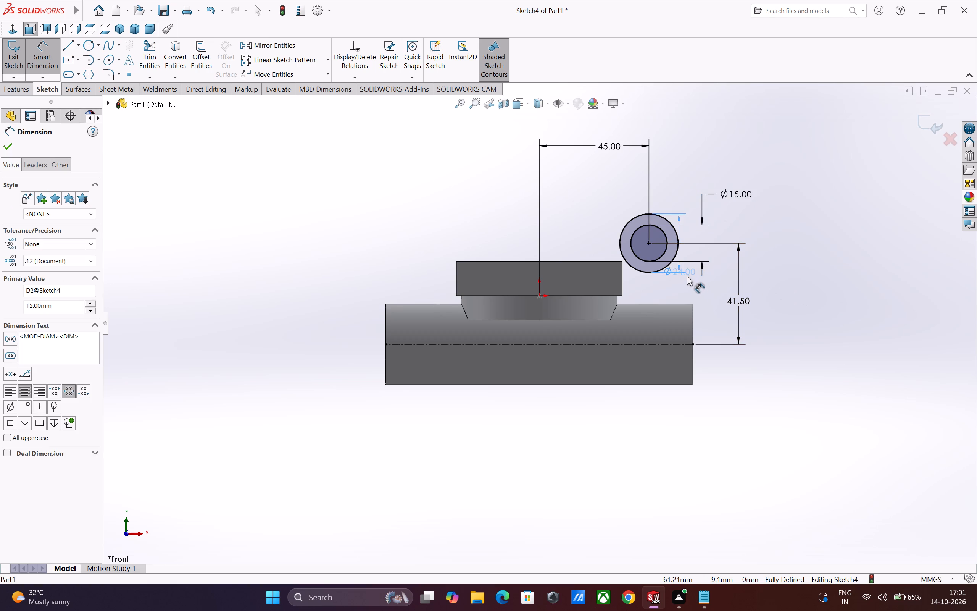
drag(687, 275, 684, 169)
click(809, 270)
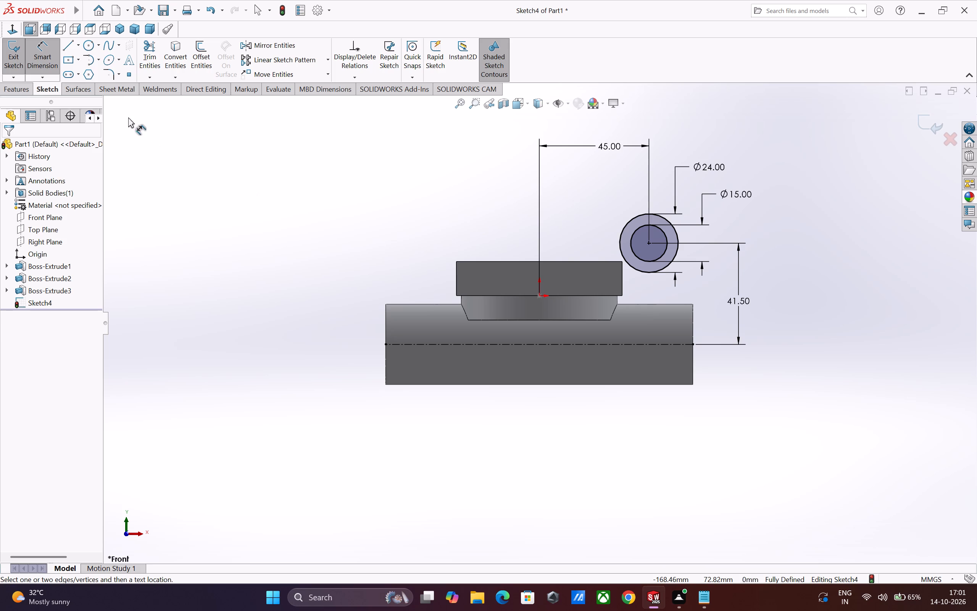
Extrude the ring profile as a Mid Plane boss with a depth of 78 mm, keeping Merge result on.
click(23, 89)
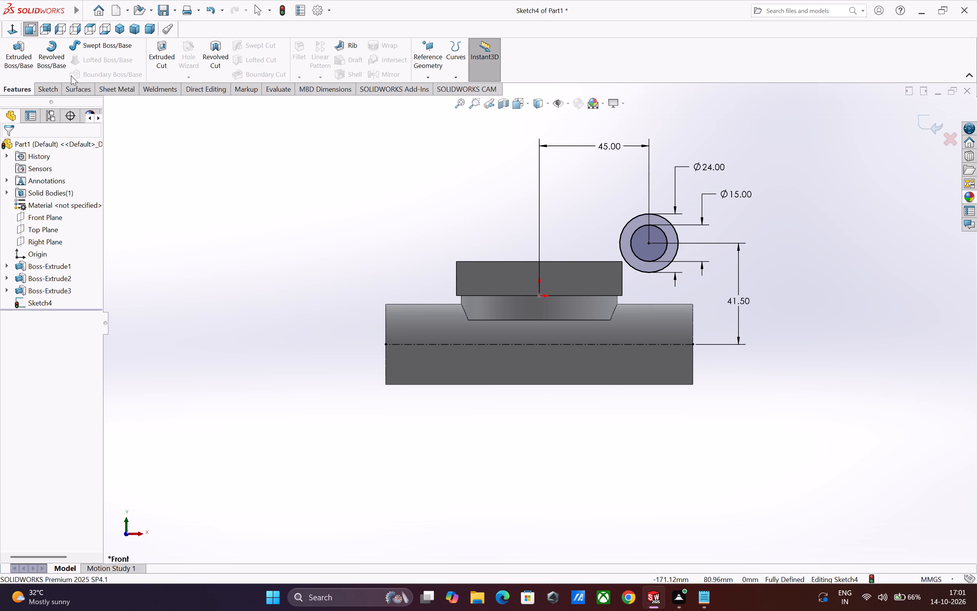
click(17, 69)
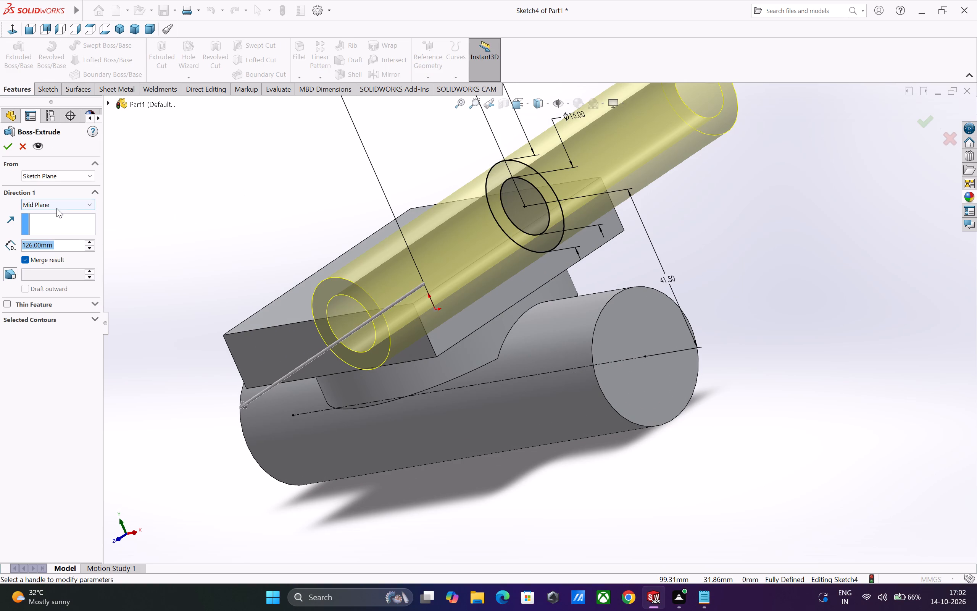
double_click(64, 246)
key(7)
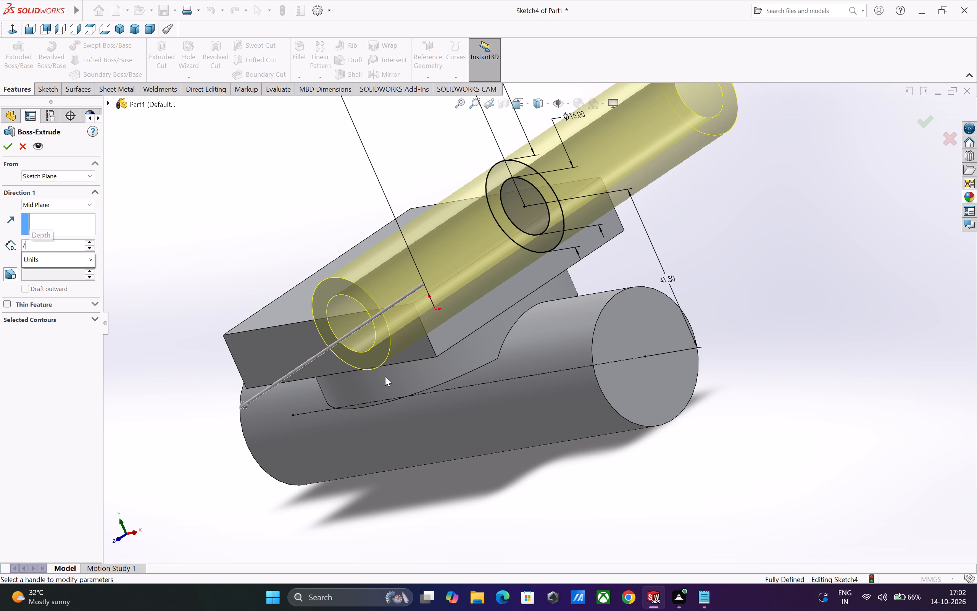
key(8)
key(Return)
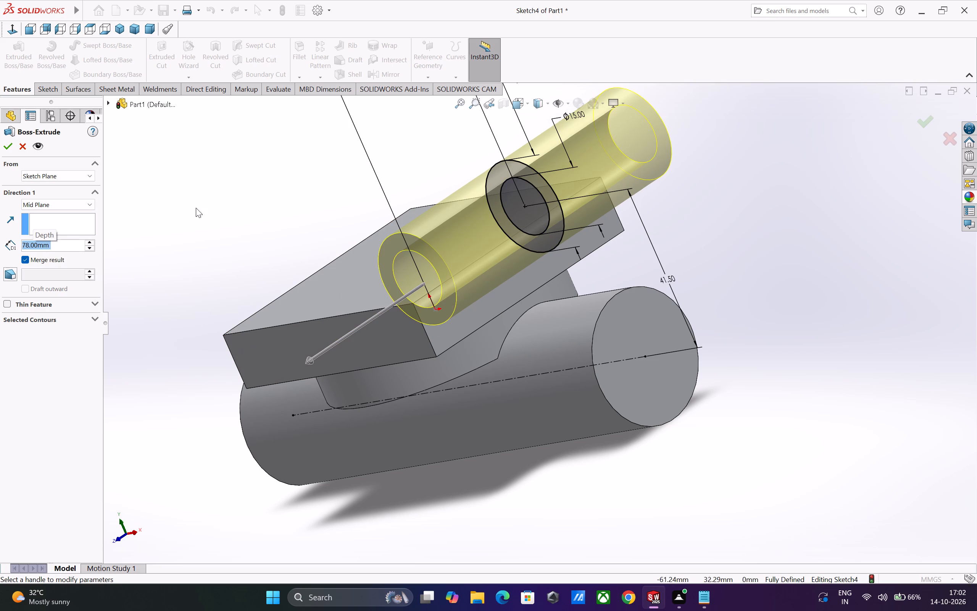
click(8, 145)
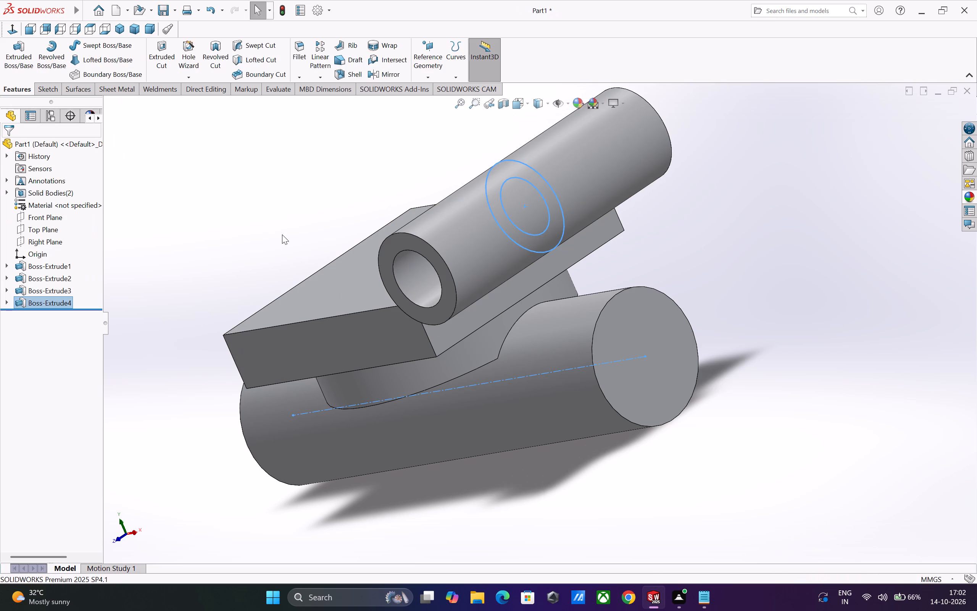
click(254, 217)
On the Right Plane, sketch a corner rectangle about 30 by 19.5 mm between the tube's upper edge and the plate's top edge.
middle_drag(300, 254, 359, 221)
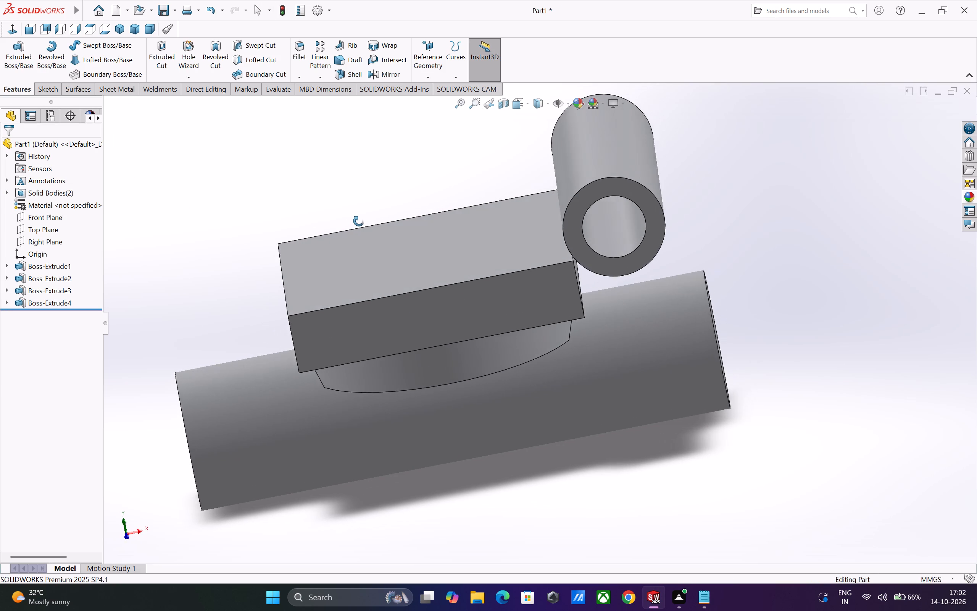
middle_drag(359, 221, 363, 215)
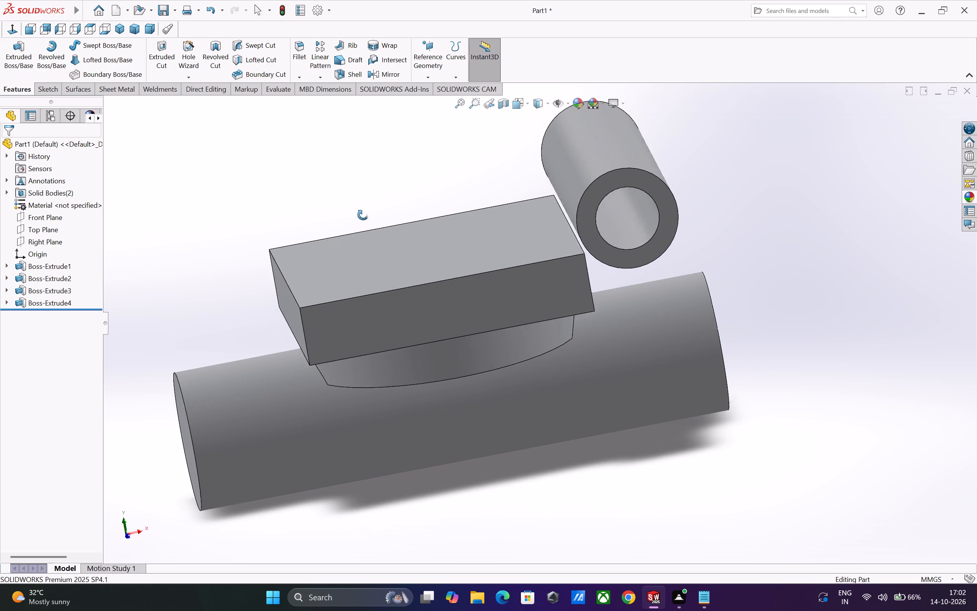
middle_drag(363, 215, 393, 216)
middle_drag(399, 220, 402, 222)
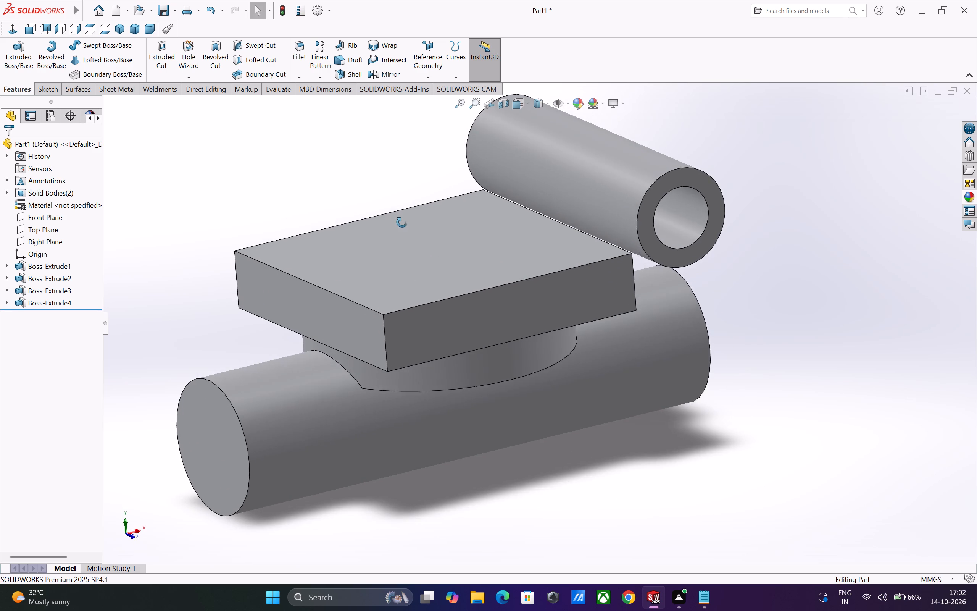
middle_drag(402, 222, 442, 248)
scroll(472, 301, up, 1)
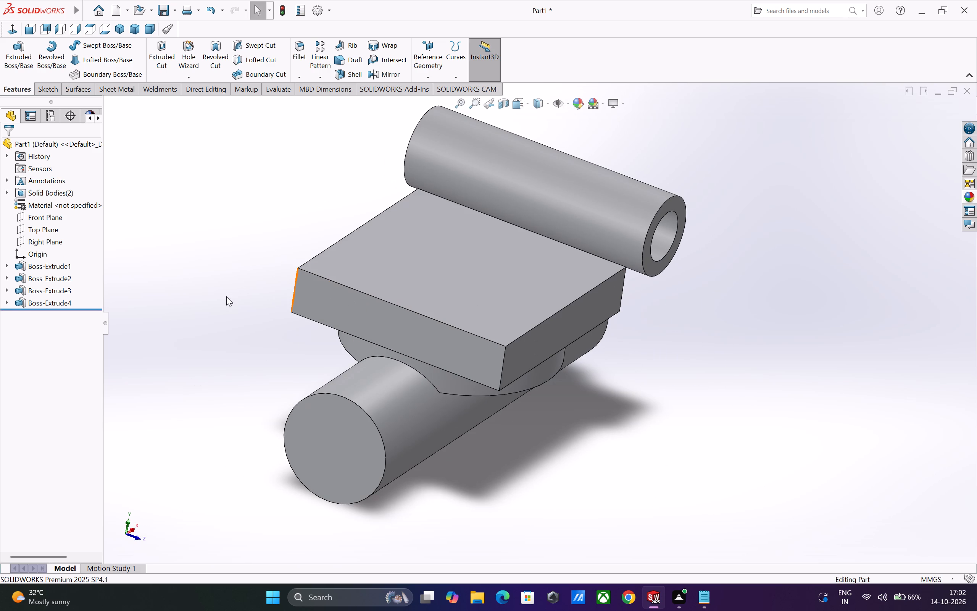
click(49, 242)
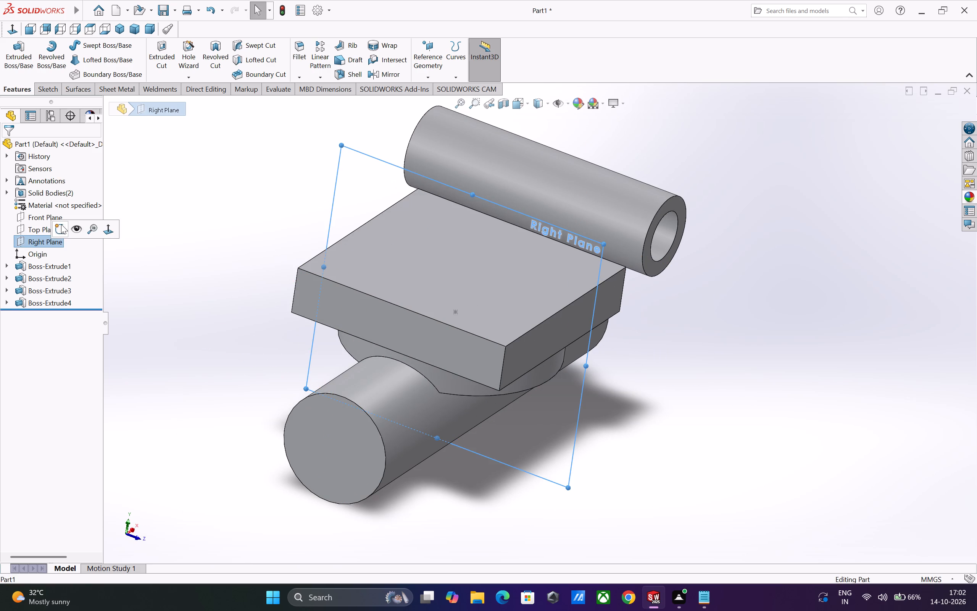
click(61, 224)
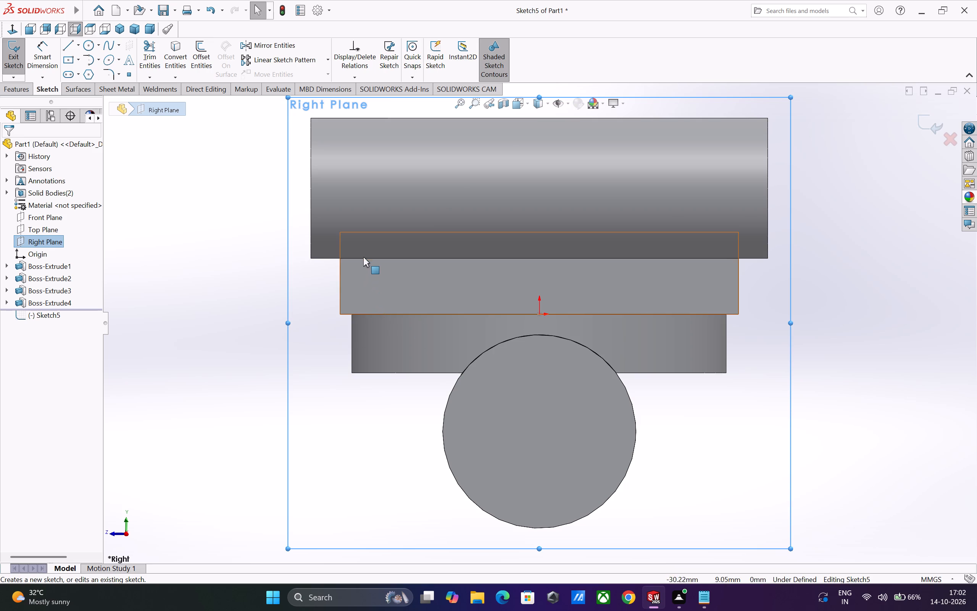
click(527, 103)
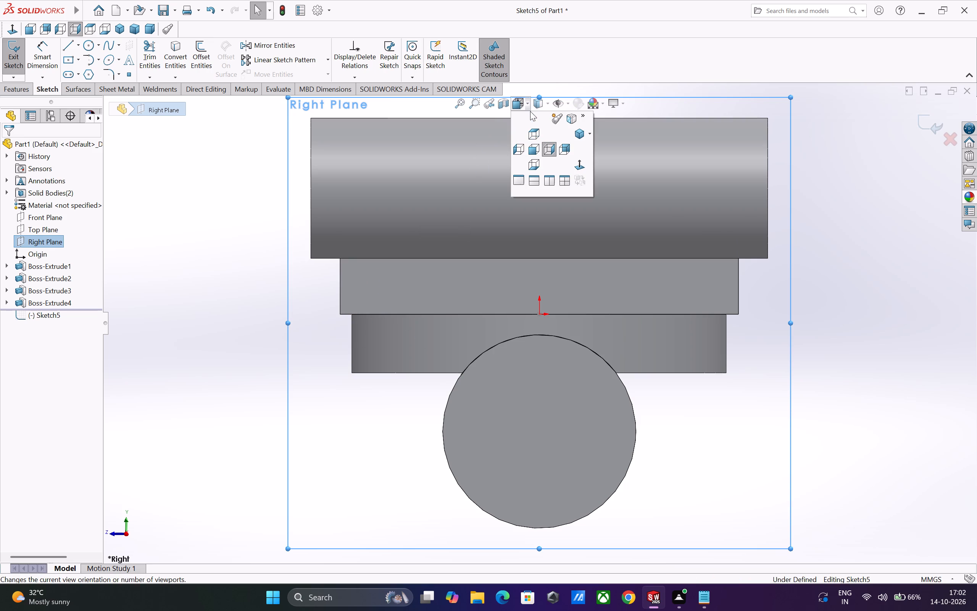
click(576, 163)
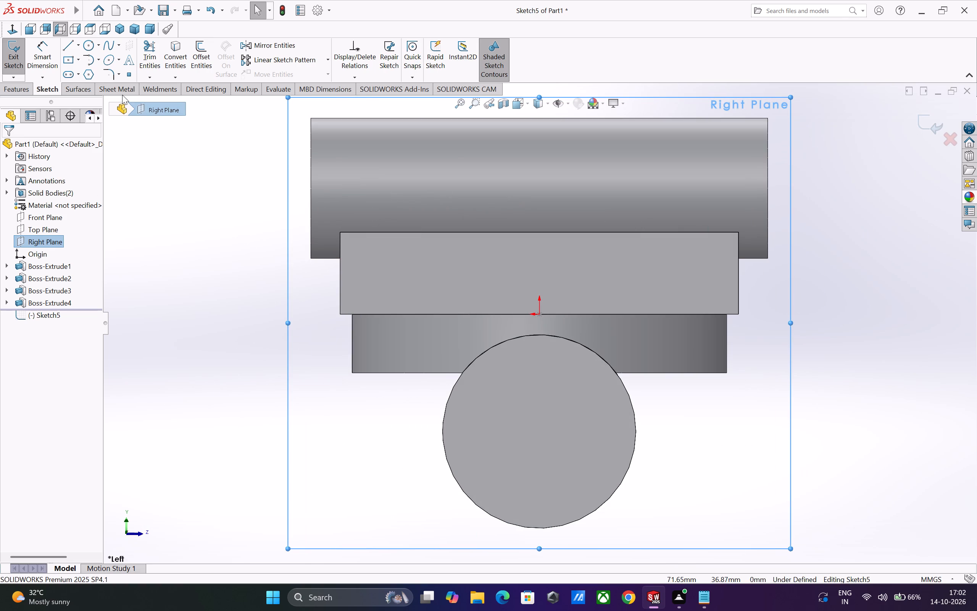
click(79, 61)
click(76, 73)
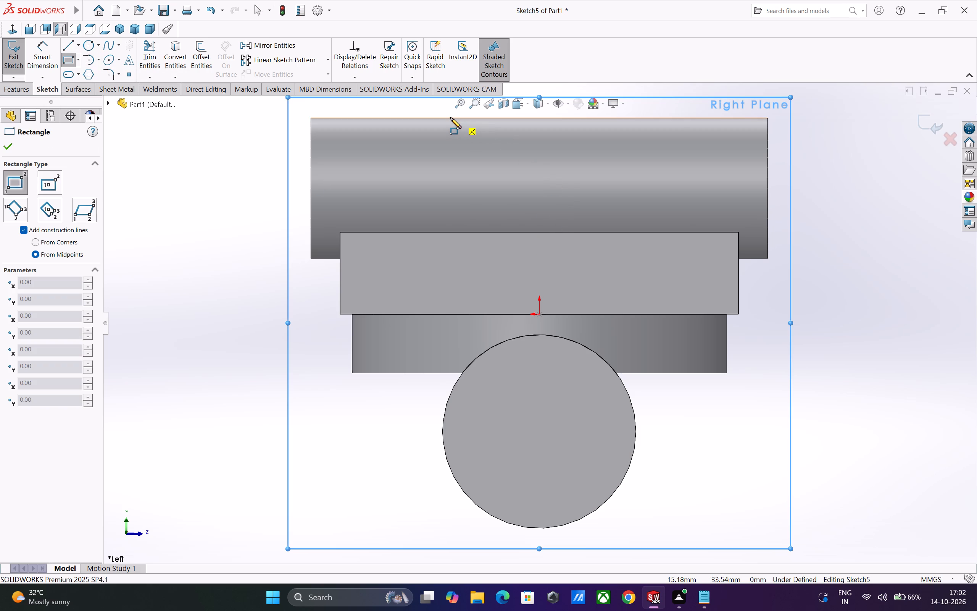
click(437, 117)
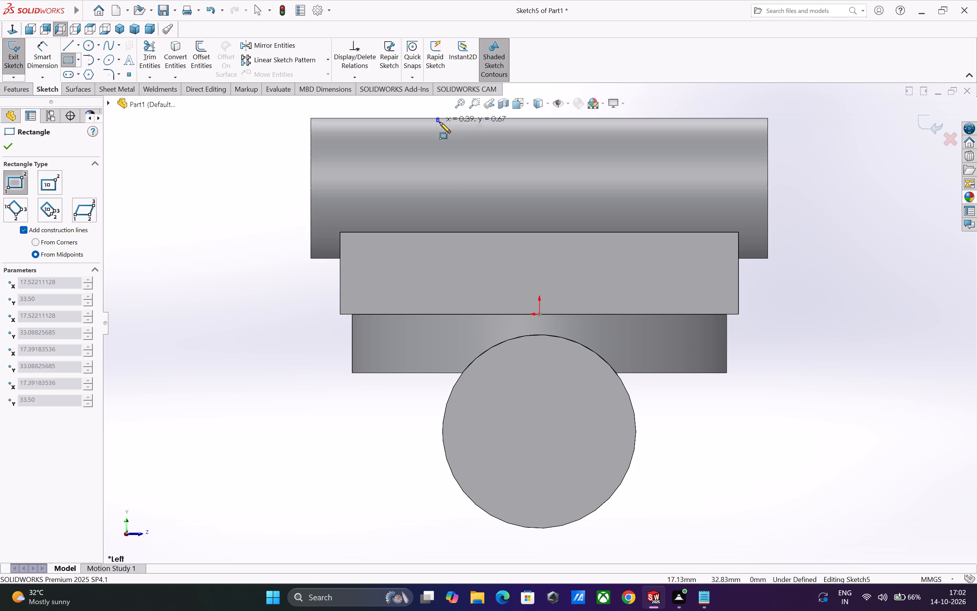
click(615, 231)
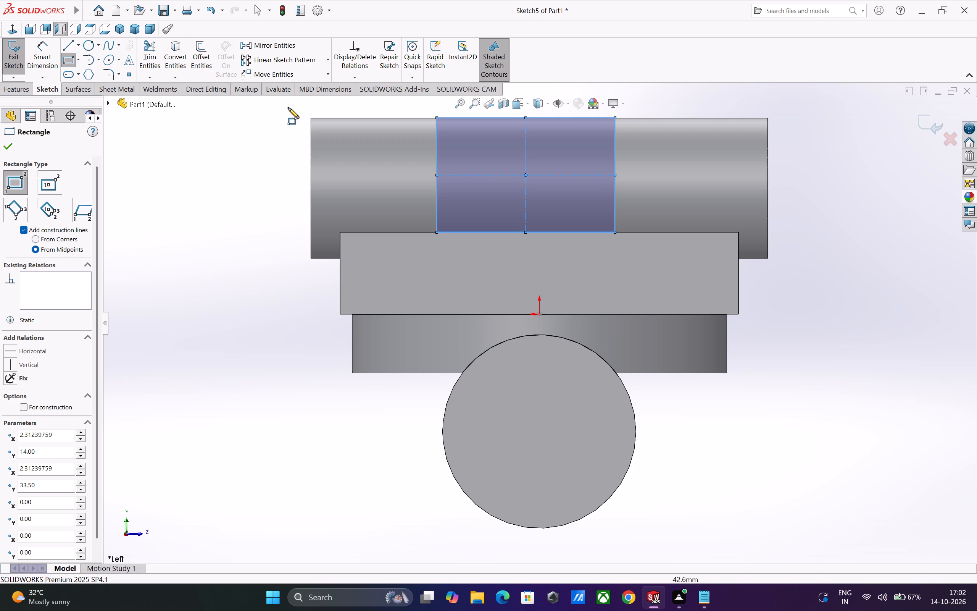
scroll(407, 186, up, 1)
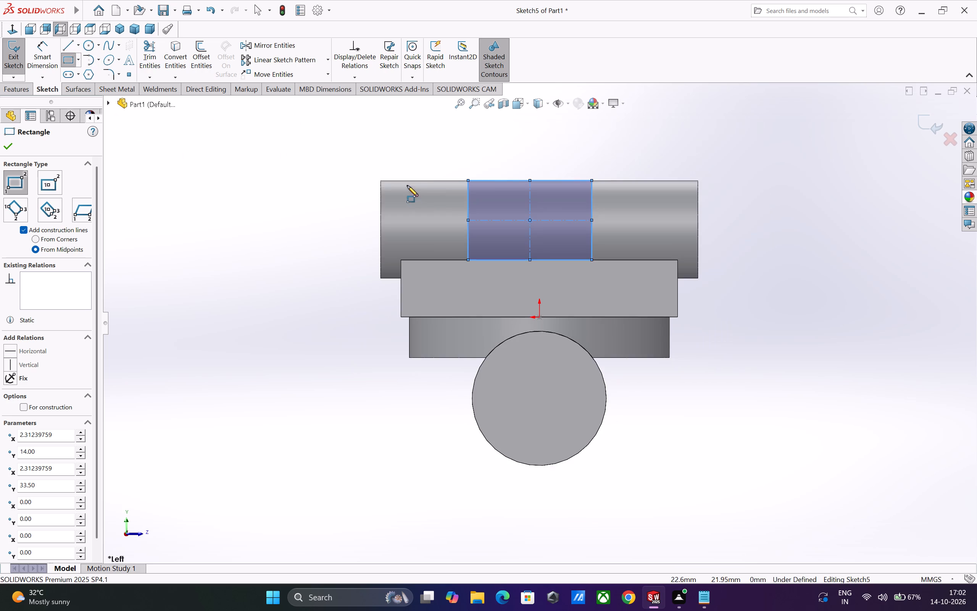
scroll(407, 186, up, 1)
scroll(551, 199, down, 2)
key(Escape)
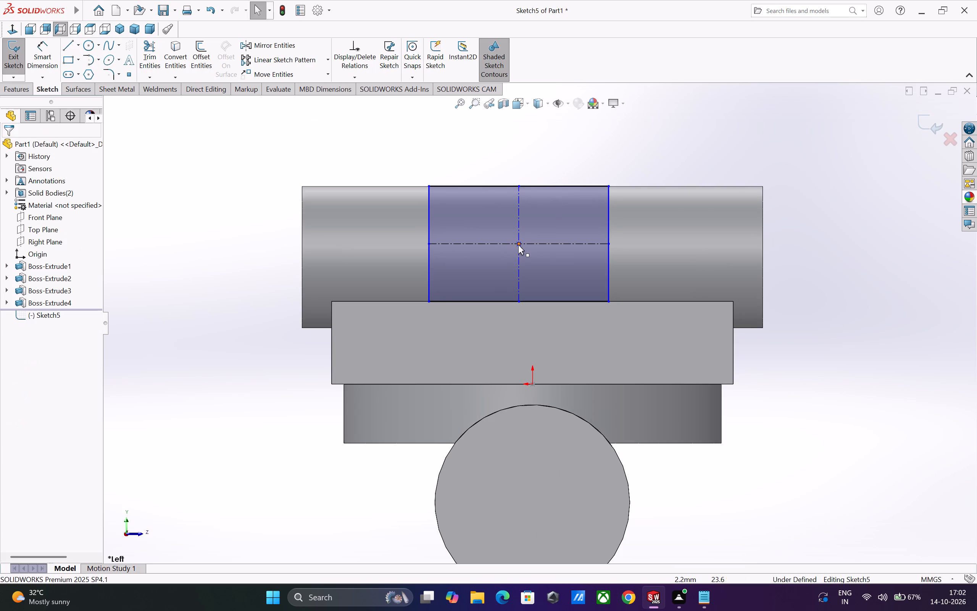
Add a Vertical relation between the rectangle's center point and the origin.
click(518, 244)
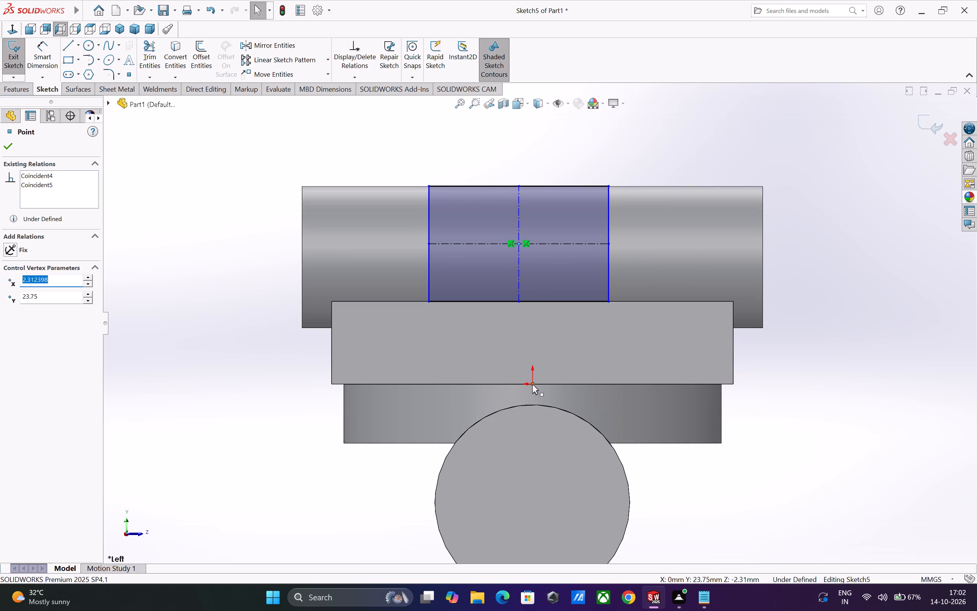
ctrl+click(532, 384)
click(575, 340)
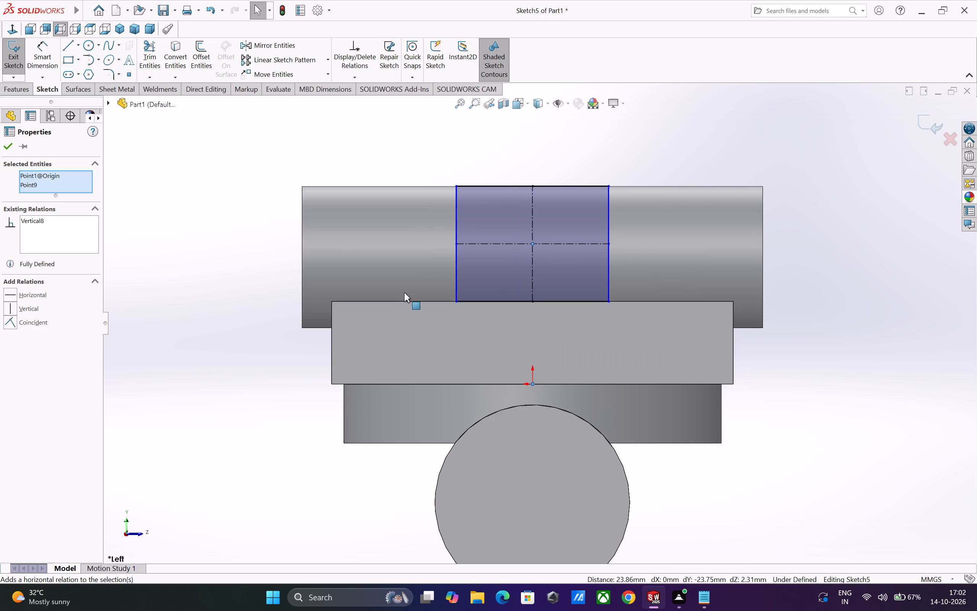
click(236, 322)
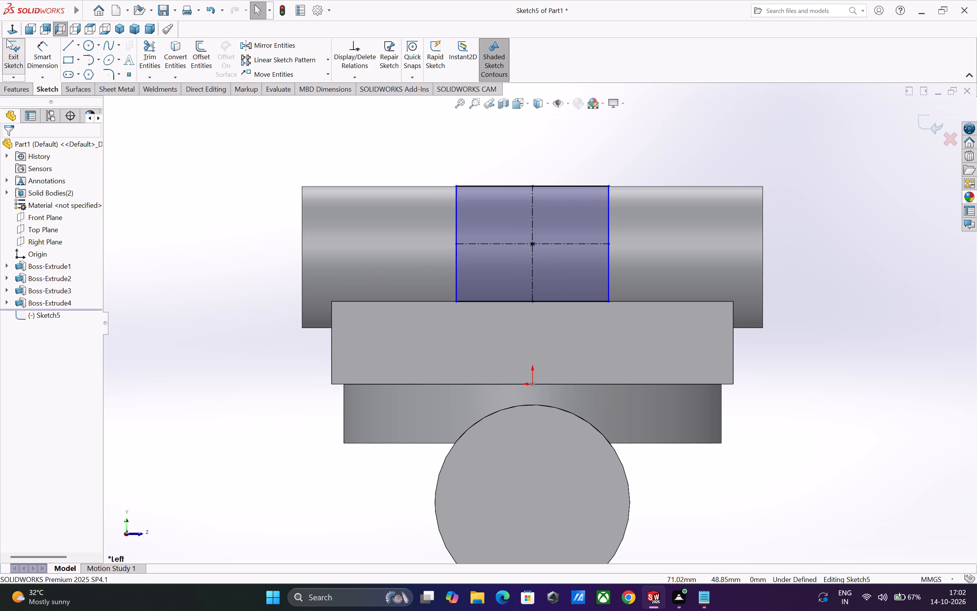
Dimension the rectangle's lower horizontal edge and set its width to 45 mm.
click(41, 57)
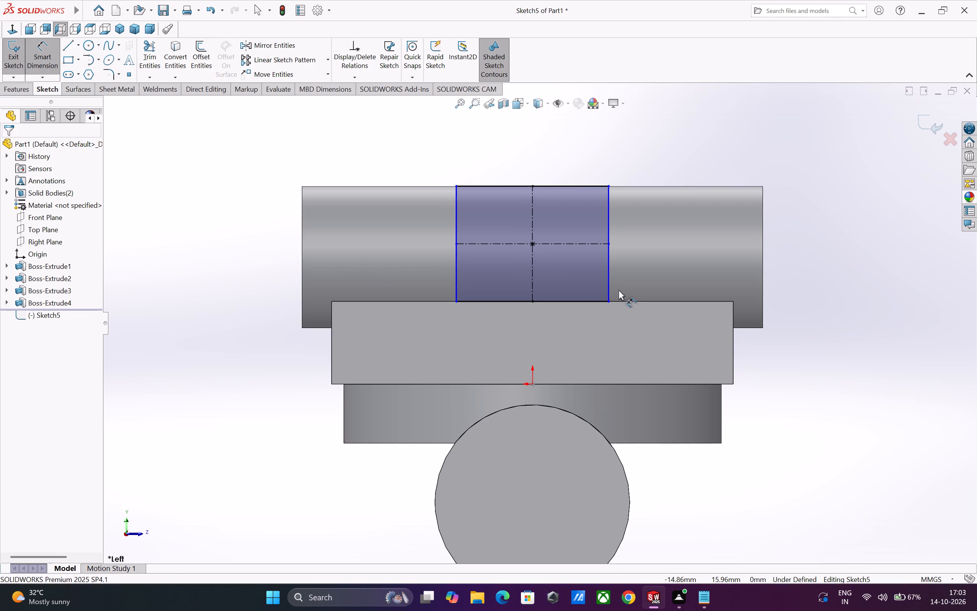
click(581, 301)
click(576, 329)
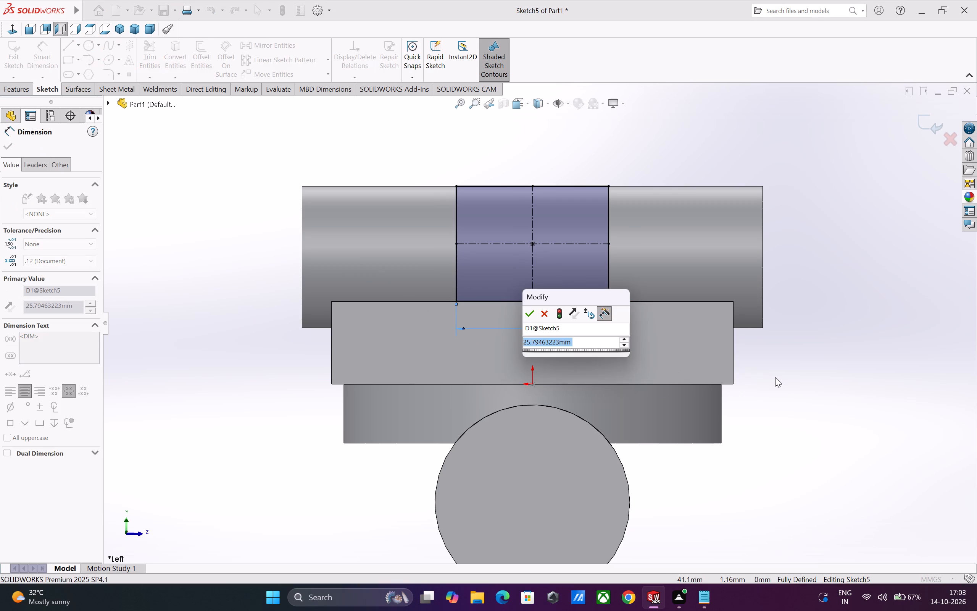
text(45)
key(Return)
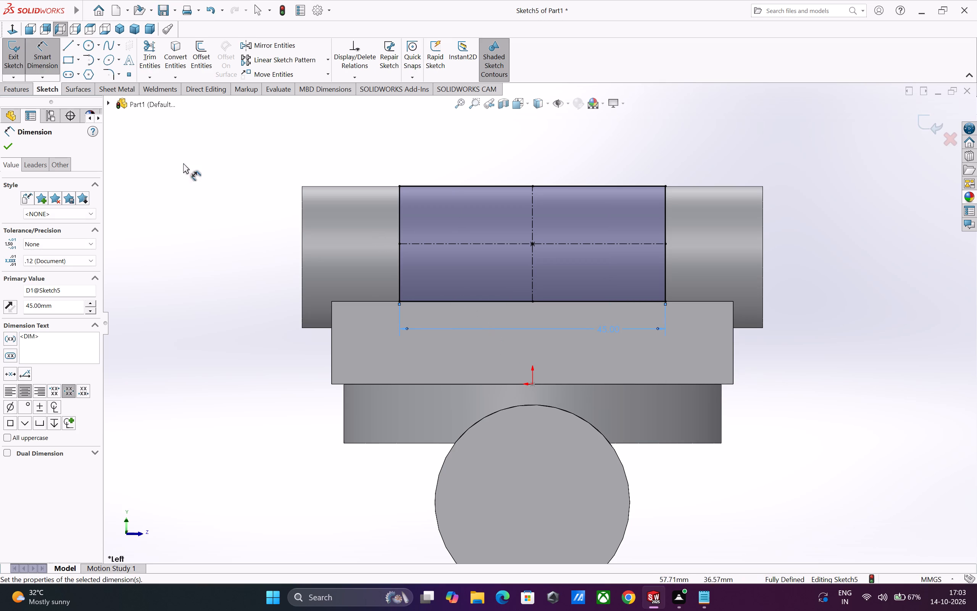
click(12, 147)
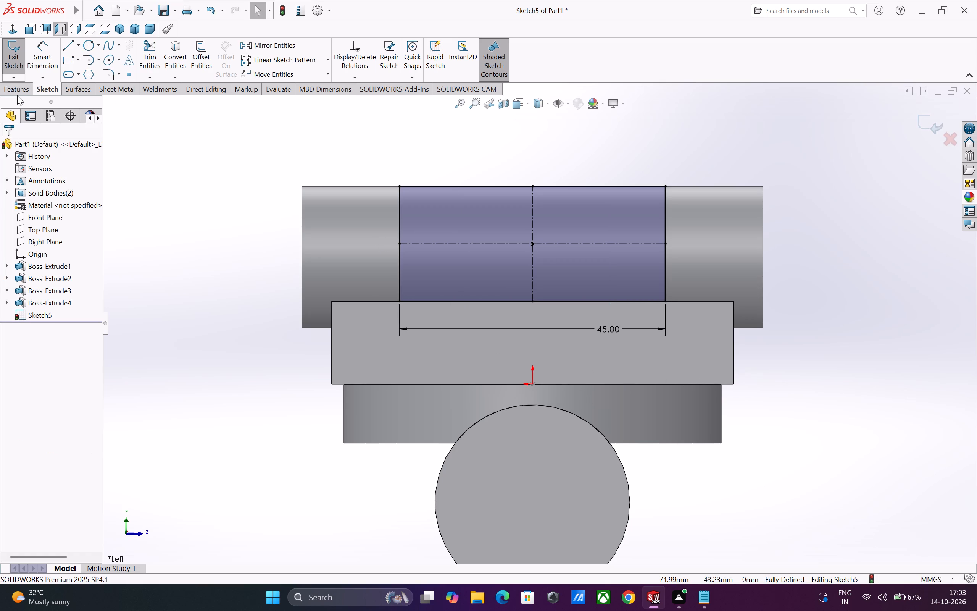
Cut-extrude the rectangle from the sketch plane through the near side of the tube with a Blind depth of 45 mm.
click(18, 92)
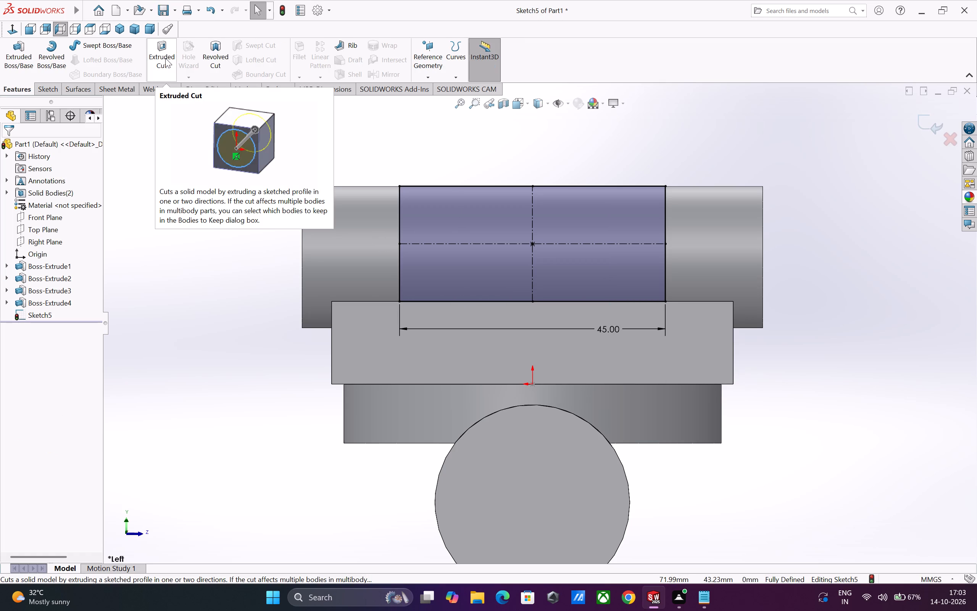
click(165, 58)
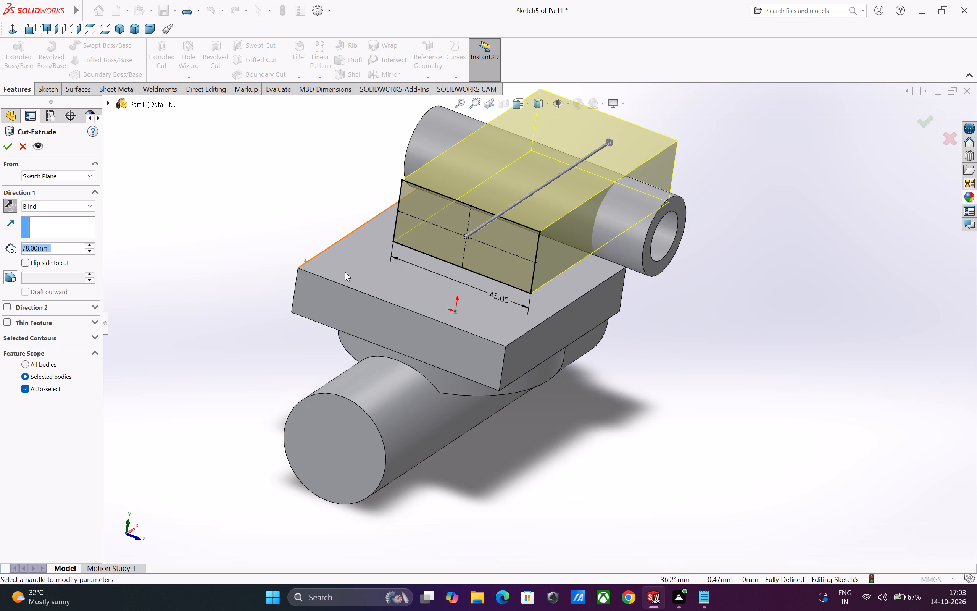
double_click(62, 249)
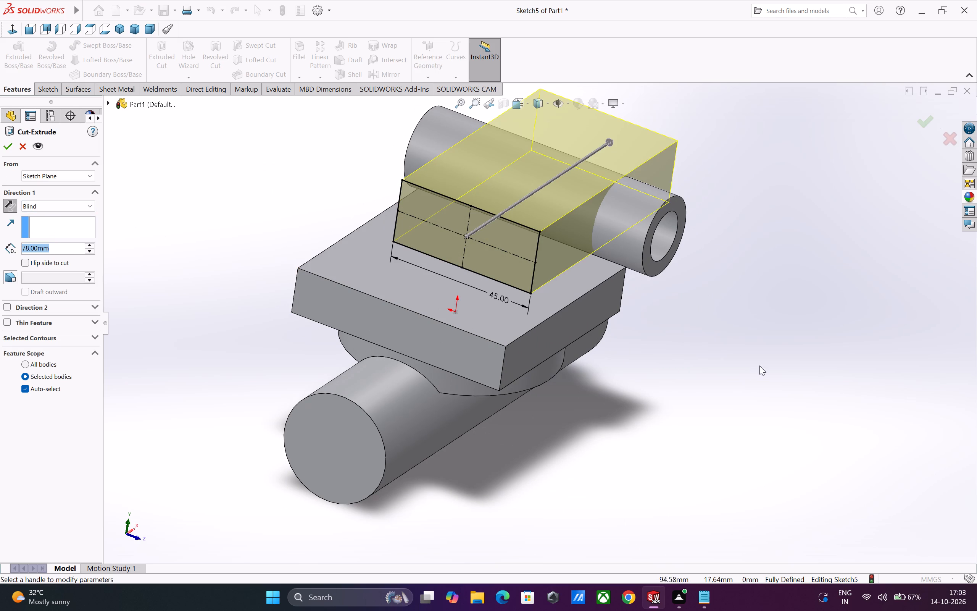
text(45)
key(Return)
middle_drag(798, 361, 755, 379)
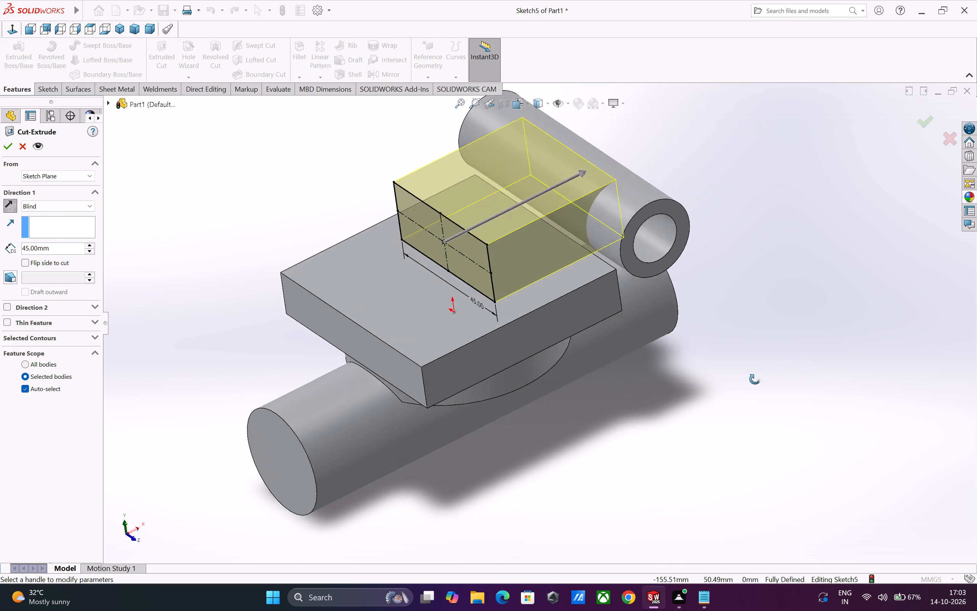
middle_drag(755, 379, 729, 382)
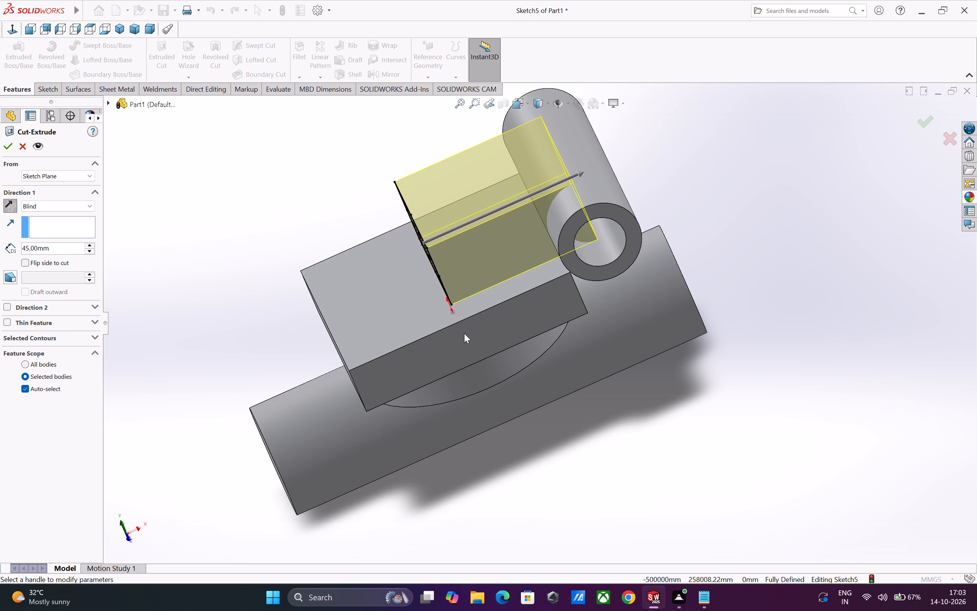
click(10, 147)
Examine the rectangular cut in the tube and the gap between the tube and the plate from several angles.
click(636, 364)
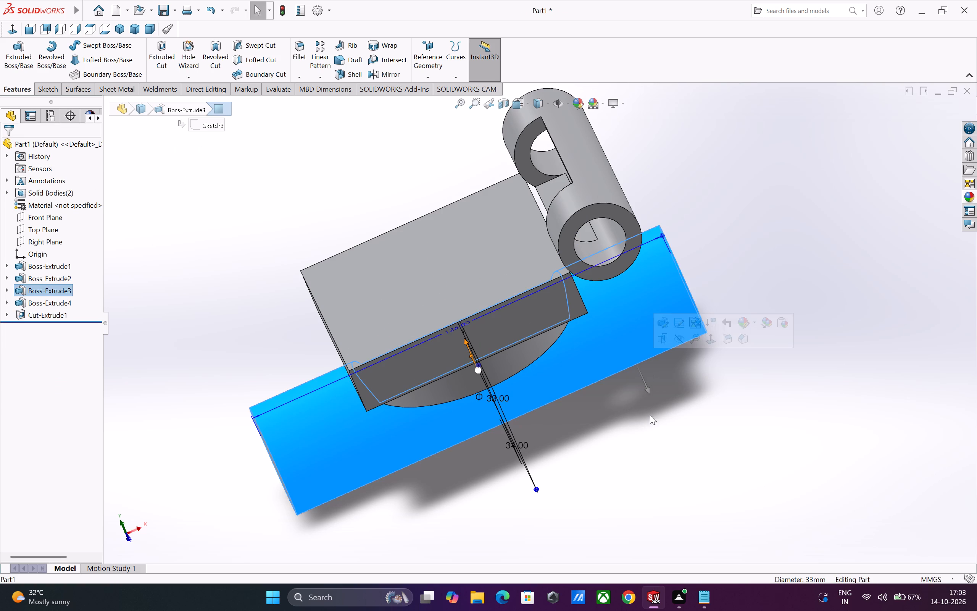
middle_drag(650, 415, 698, 389)
click(741, 377)
middle_drag(731, 341, 690, 366)
scroll(690, 366, up, 1)
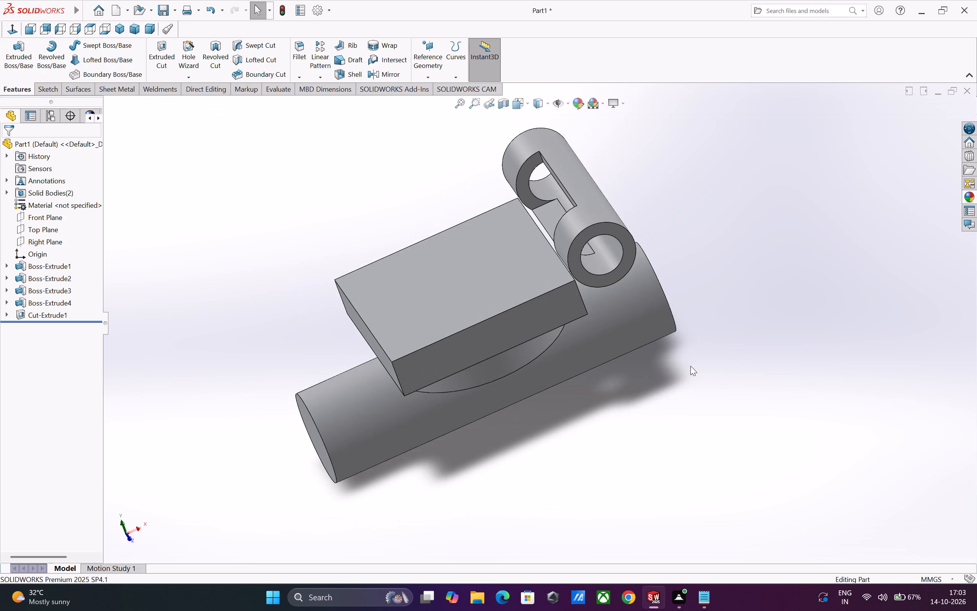
scroll(690, 366, up, 1)
scroll(613, 269, down, 1)
scroll(547, 214, down, 5)
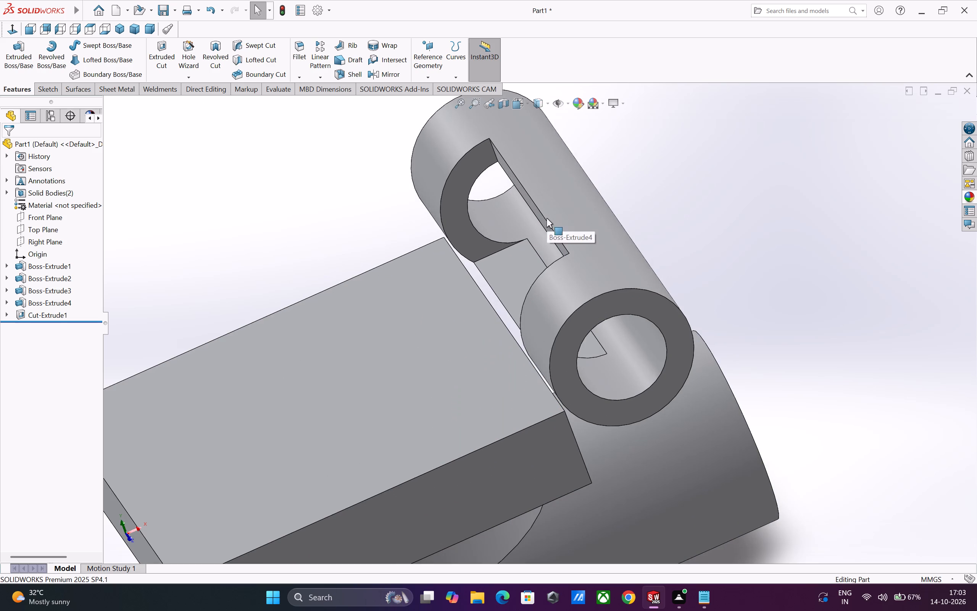
middle_drag(548, 225, 618, 189)
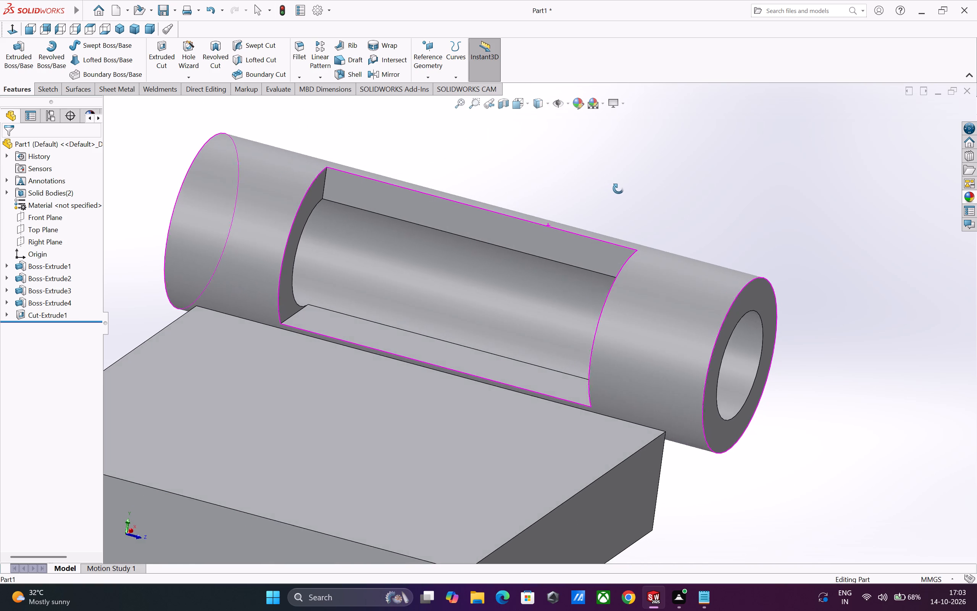
middle_drag(618, 189, 582, 209)
scroll(577, 246, up, 3)
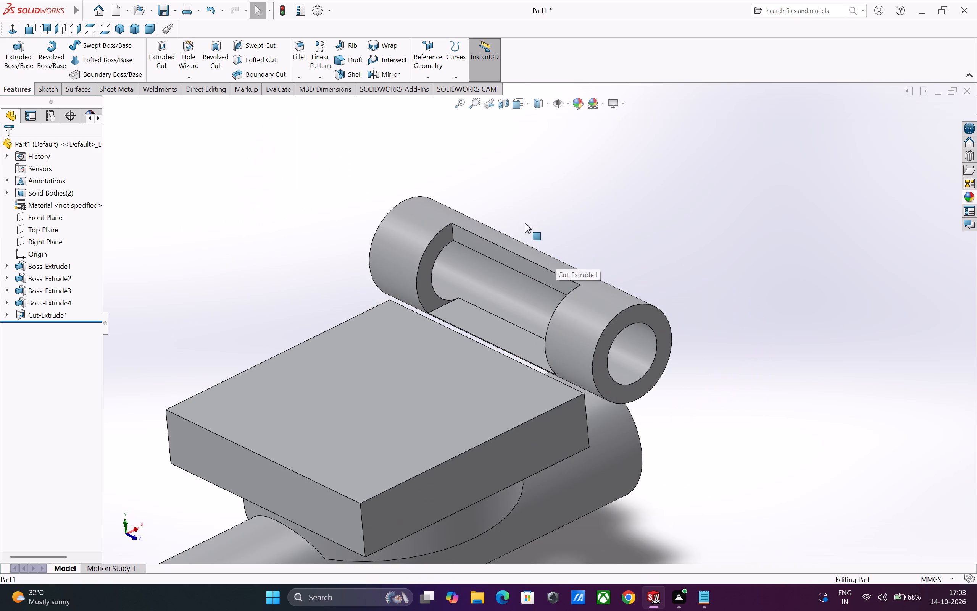
scroll(501, 215, down, 2)
middle_drag(526, 272, 472, 272)
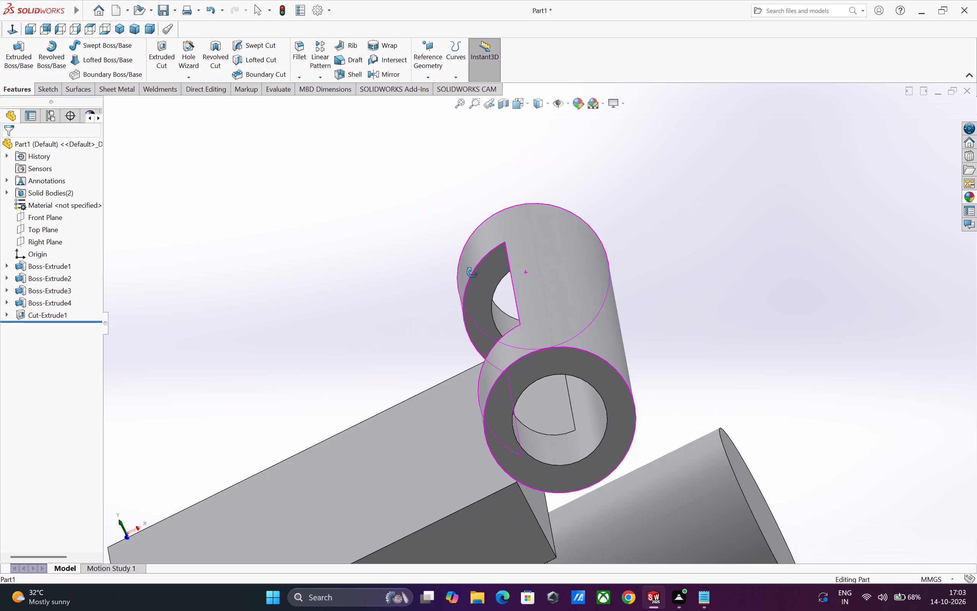
middle_drag(472, 272, 494, 254)
scroll(506, 287, up, 3)
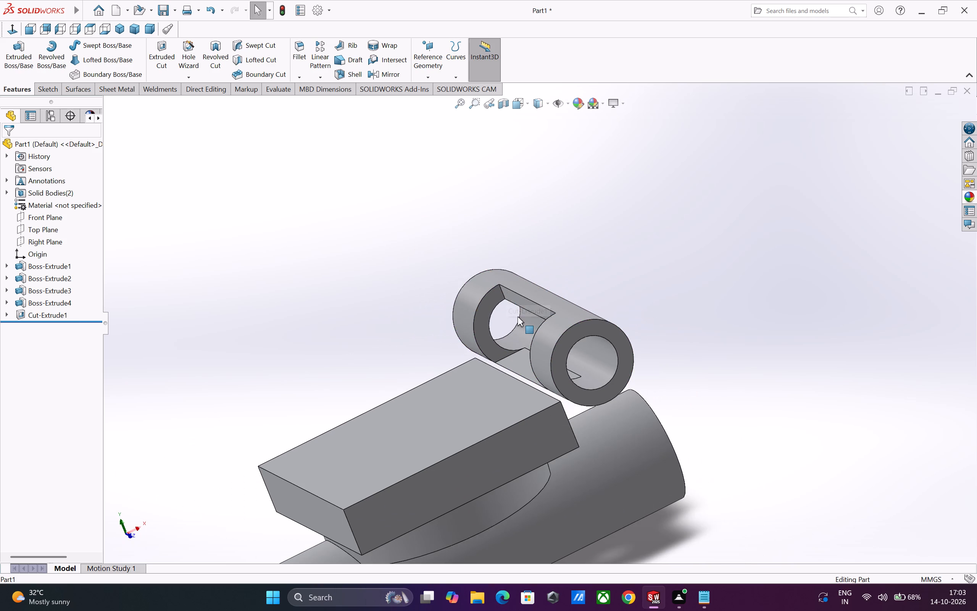
scroll(518, 317, up, 1)
middle_drag(518, 317, 505, 299)
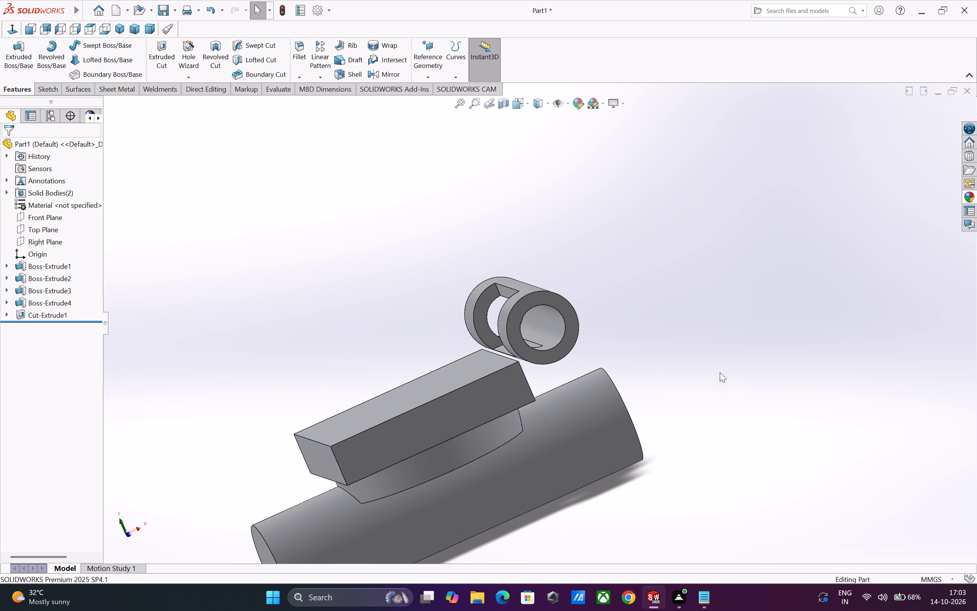
middle_drag(720, 372, 729, 359)
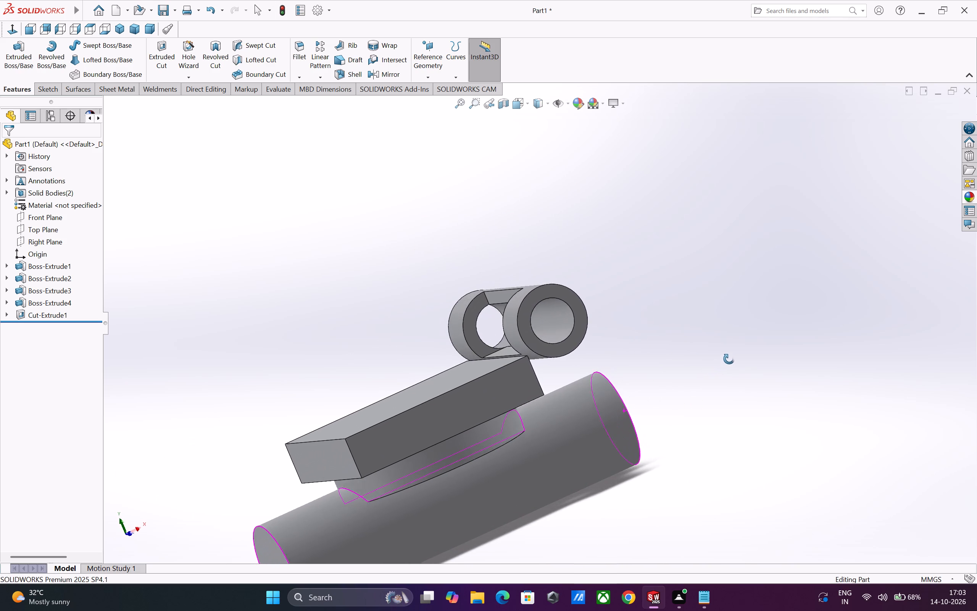
middle_drag(729, 359, 784, 402)
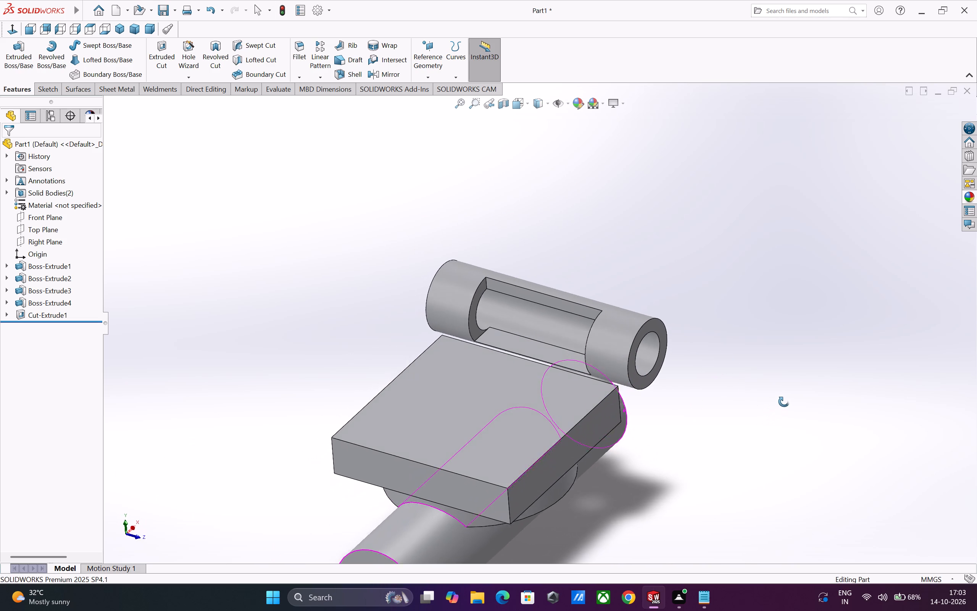
middle_drag(784, 402, 785, 401)
scroll(520, 360, down, 5)
middle_drag(551, 346, 536, 358)
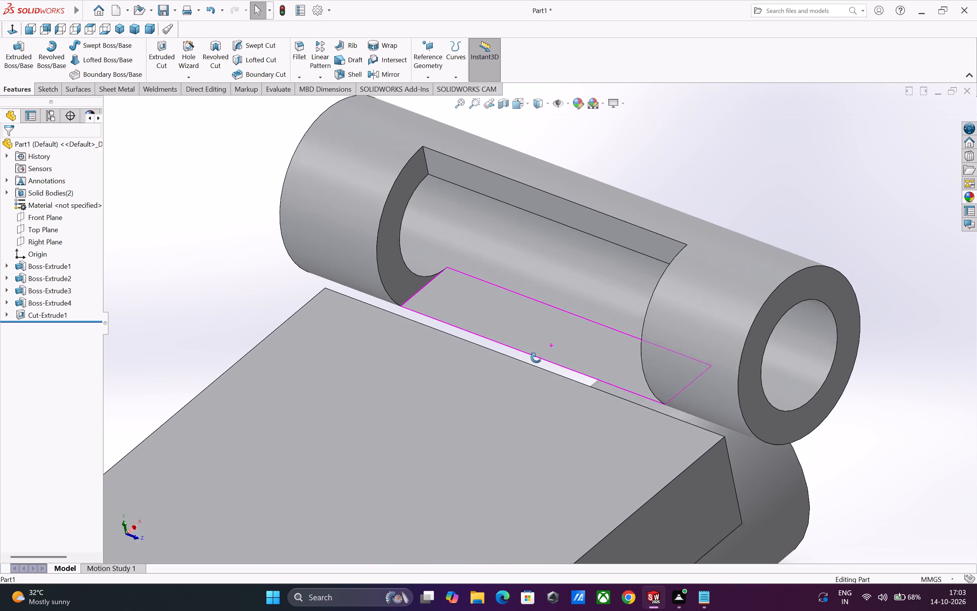
middle_drag(536, 358, 522, 367)
scroll(522, 367, up, 3)
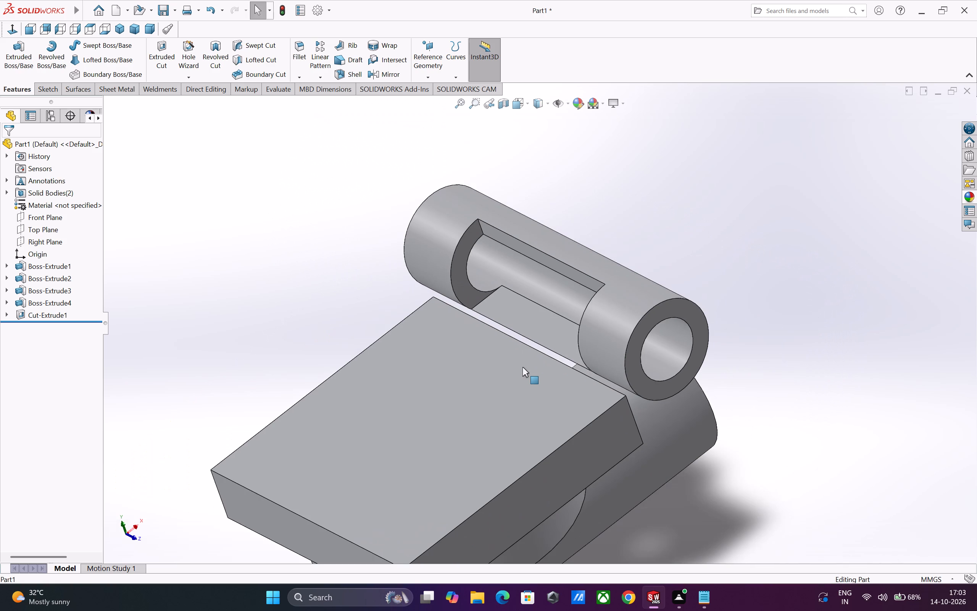
scroll(522, 367, up, 2)
scroll(548, 392, up, 4)
Inspect the part's underside where the boss meets the cylinder, and check the plate and cut tube from all around.
middle_drag(562, 407, 525, 343)
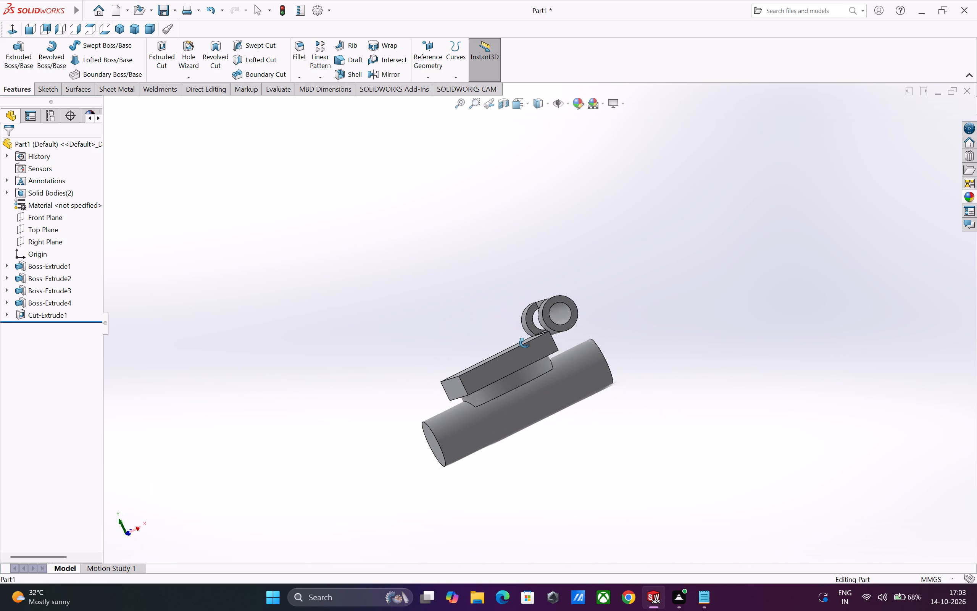
middle_drag(525, 343, 476, 258)
scroll(506, 353, down, 2)
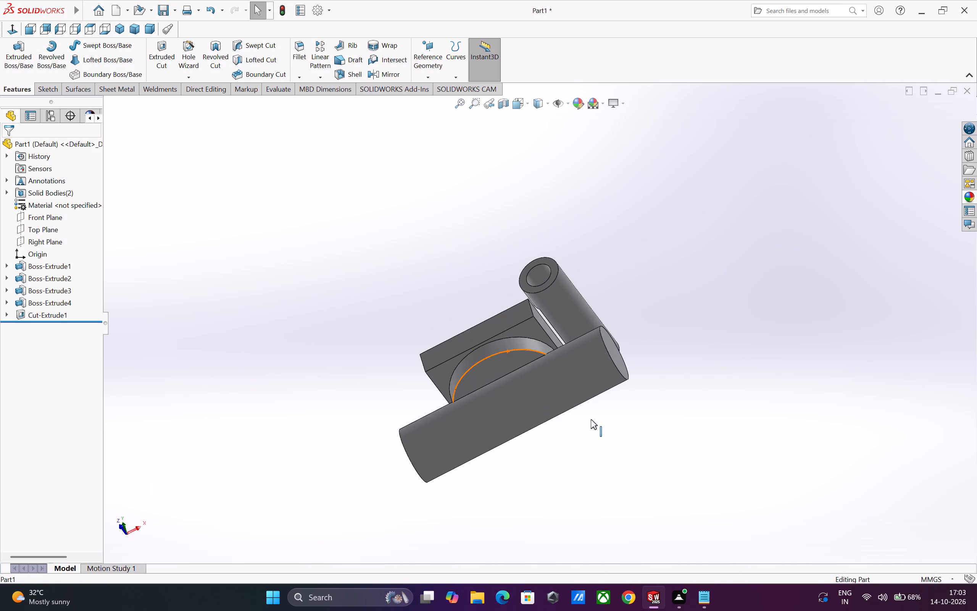
middle_drag(592, 420, 500, 181)
scroll(510, 316, down, 4)
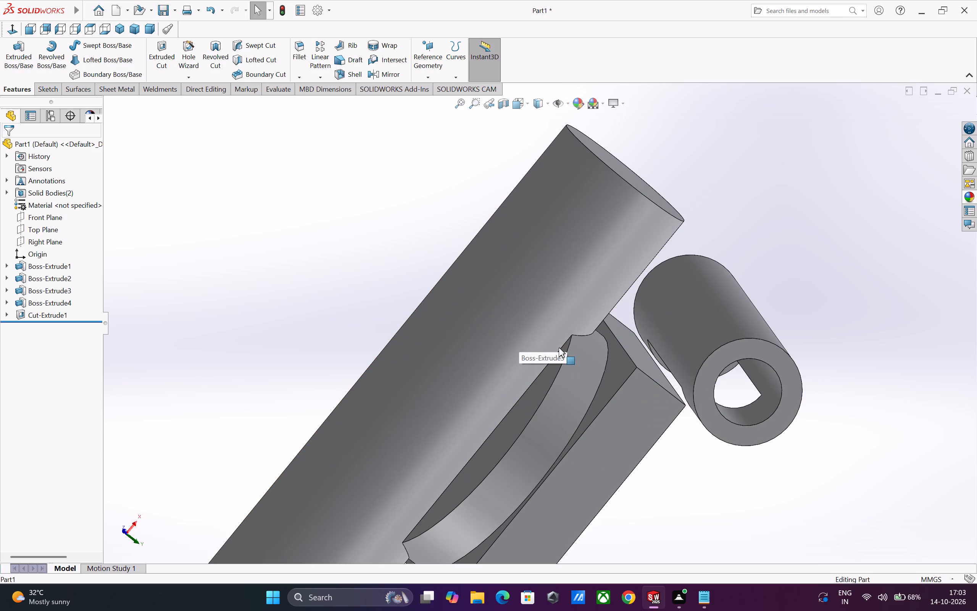
scroll(559, 348, down, 2)
middle_drag(572, 354, 563, 333)
scroll(638, 350, down, 2)
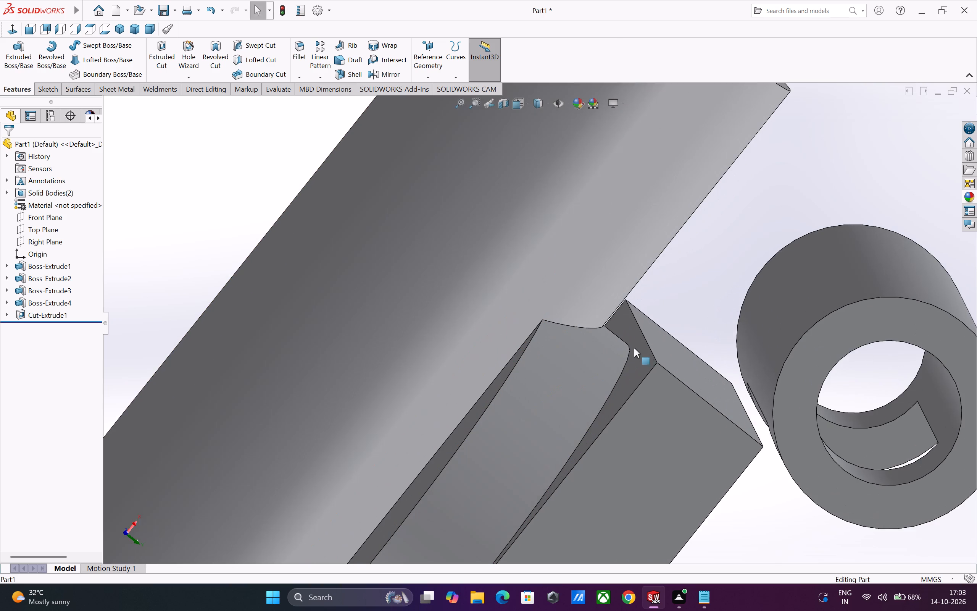
scroll(605, 334, down, 2)
middle_drag(605, 334, 583, 374)
middle_click(581, 378)
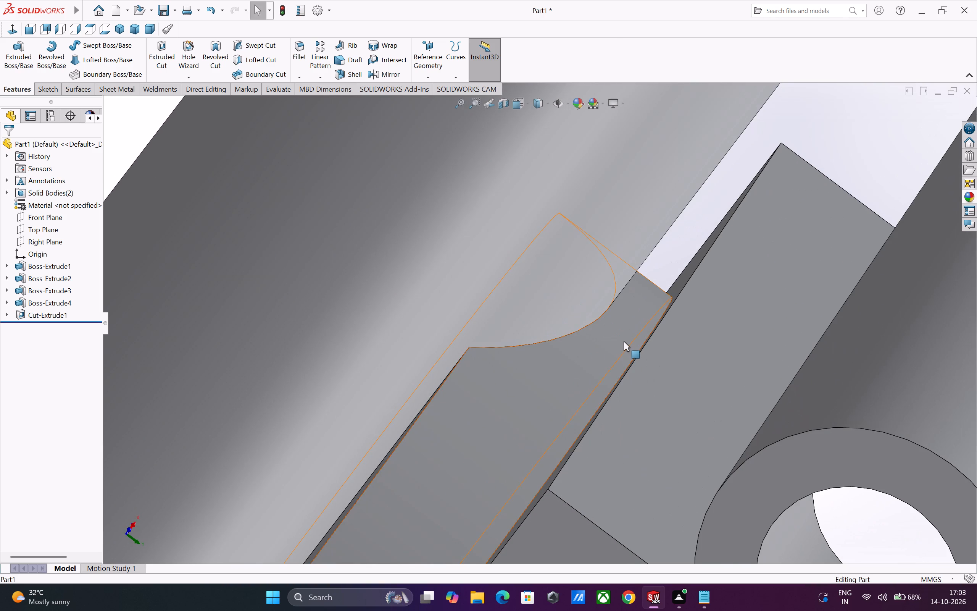
middle_drag(624, 334, 585, 388)
scroll(611, 363, up, 2)
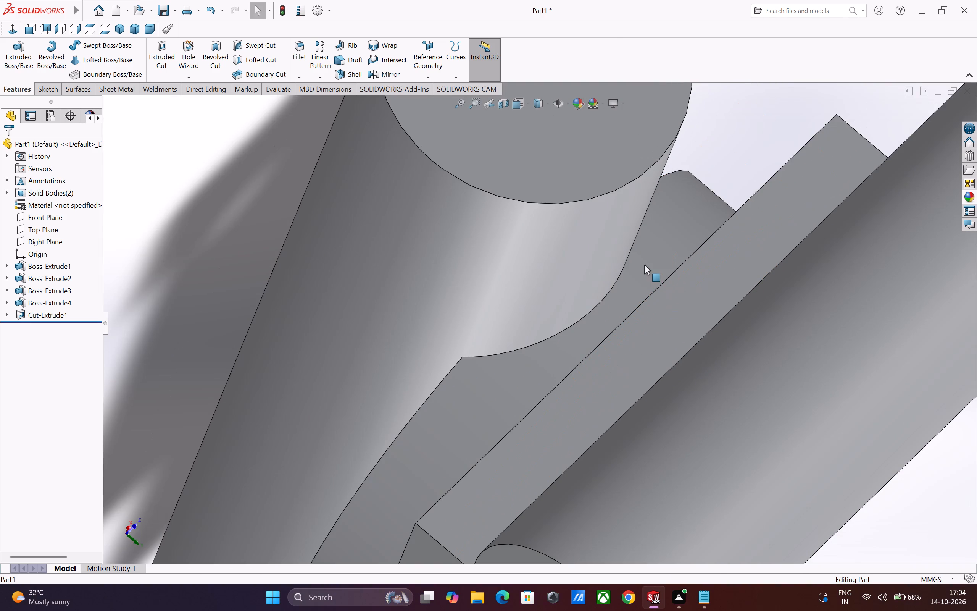
middle_drag(644, 264, 606, 325)
scroll(640, 283, up, 2)
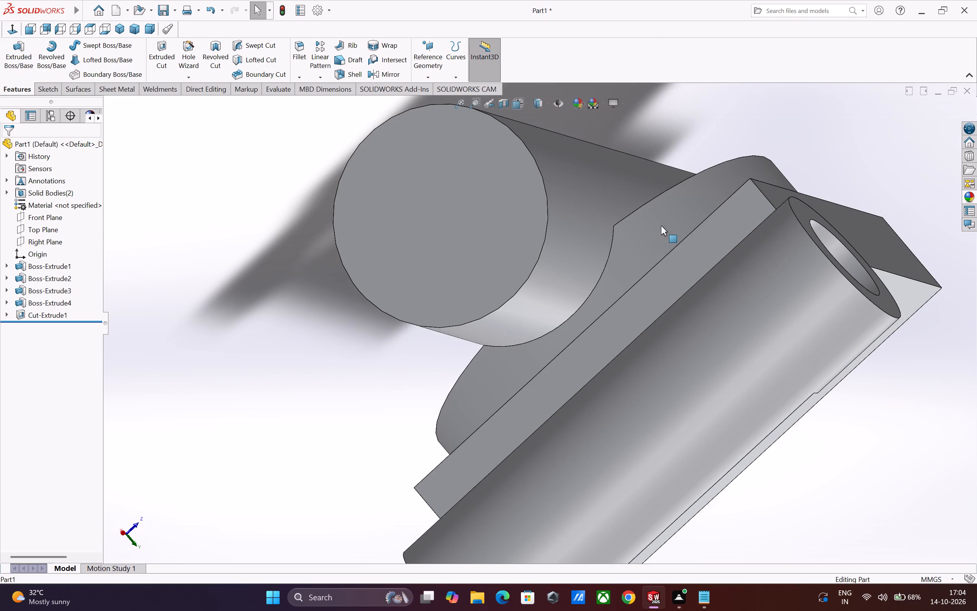
middle_drag(660, 226, 638, 351)
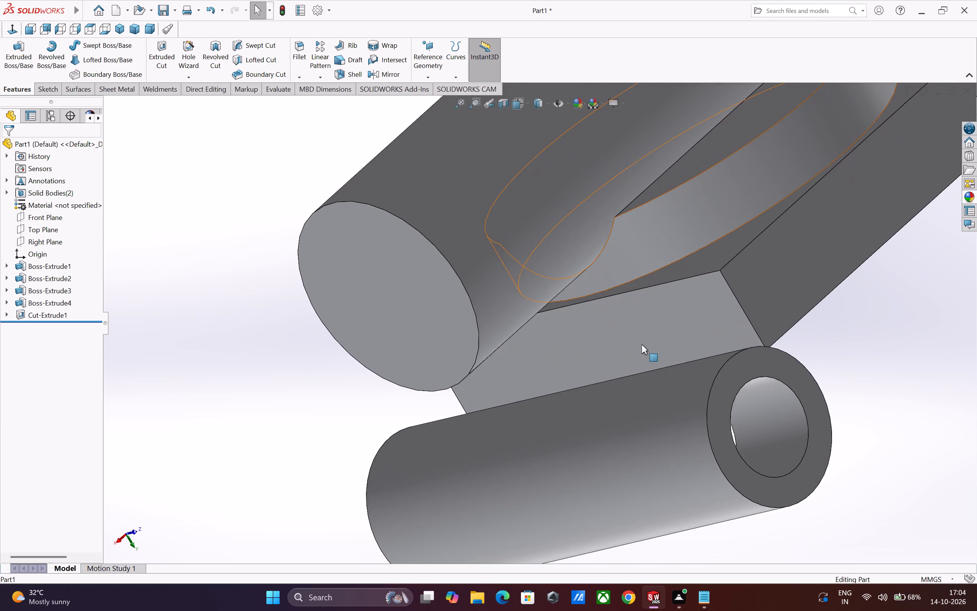
scroll(644, 340, up, 2)
middle_drag(663, 233, 687, 308)
scroll(687, 308, up, 2)
scroll(643, 208, down, 4)
middle_drag(642, 208, 667, 254)
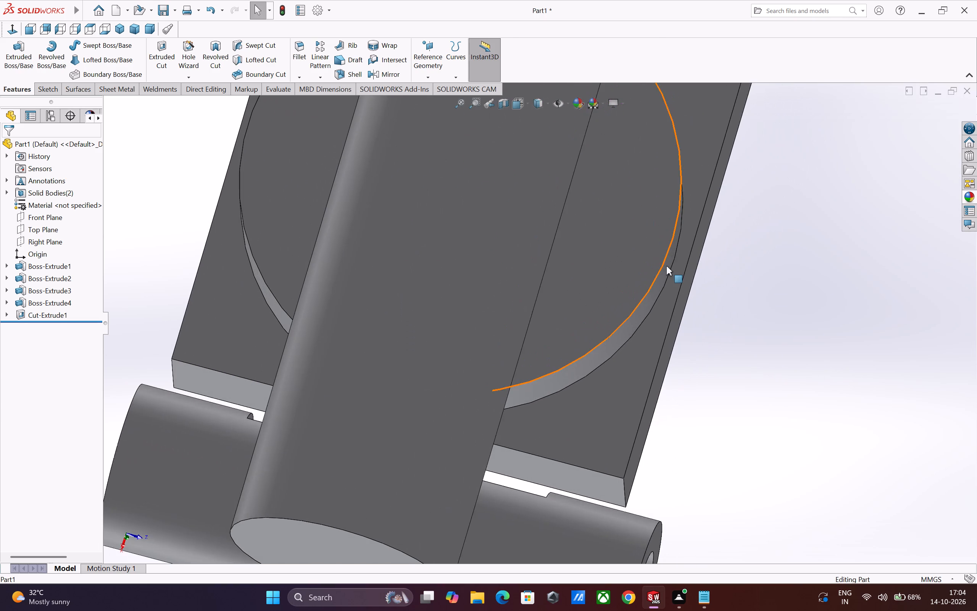
scroll(666, 266, up, 2)
middle_drag(594, 231, 641, 266)
scroll(598, 231, up, 1)
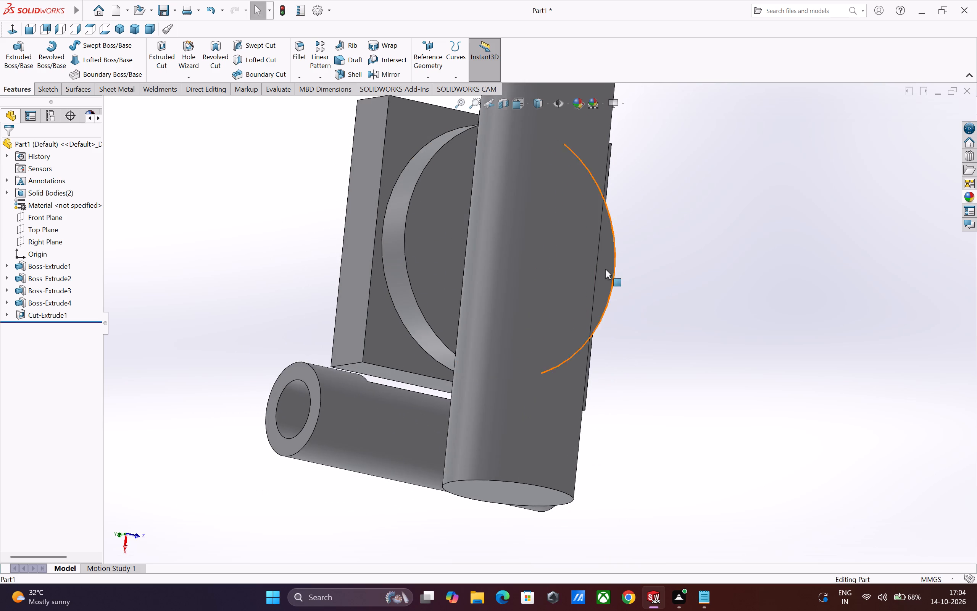
scroll(605, 269, up, 1)
middle_drag(514, 249, 579, 248)
scroll(579, 248, up, 1)
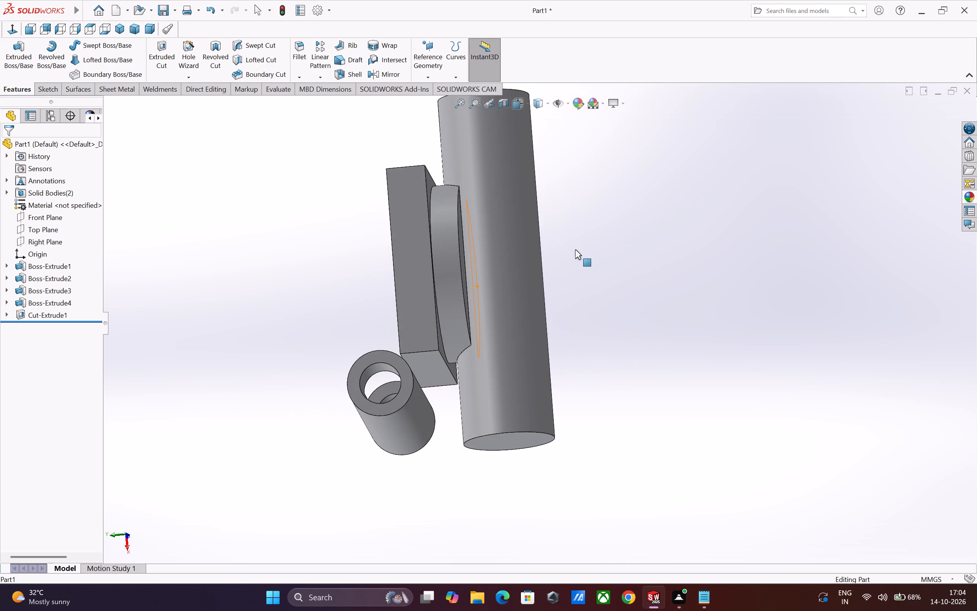
scroll(558, 250, up, 2)
middle_drag(463, 243, 546, 222)
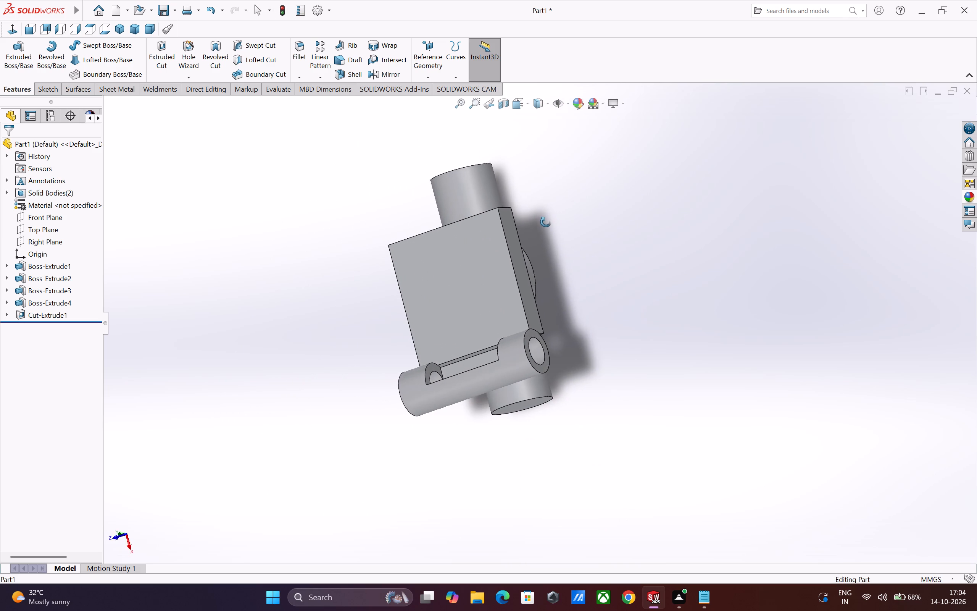
middle_drag(546, 222, 560, 214)
scroll(535, 228, down, 1)
middle_drag(497, 259, 588, 273)
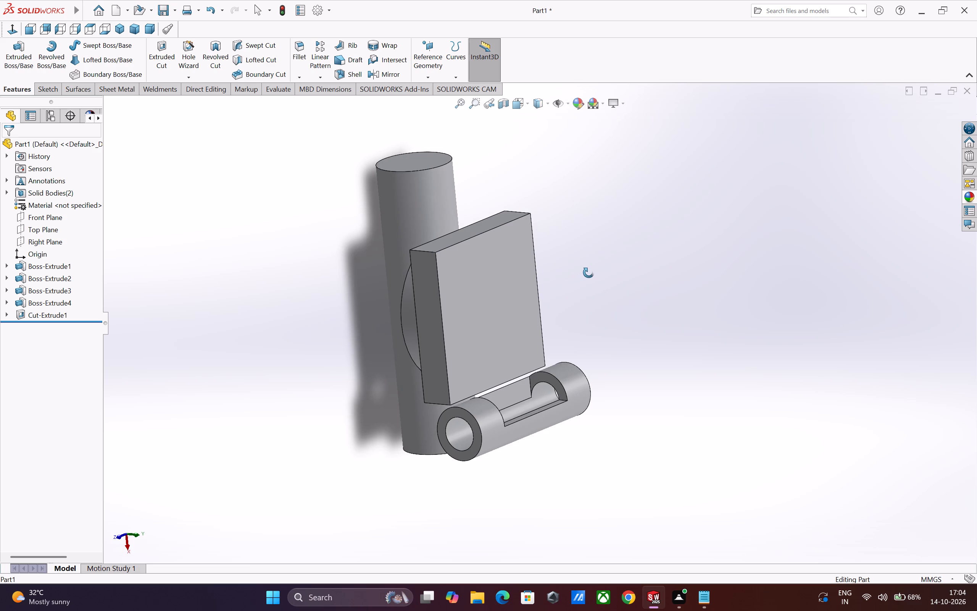
middle_drag(588, 273, 604, 265)
scroll(500, 270, down, 1)
middle_drag(531, 310, 515, 320)
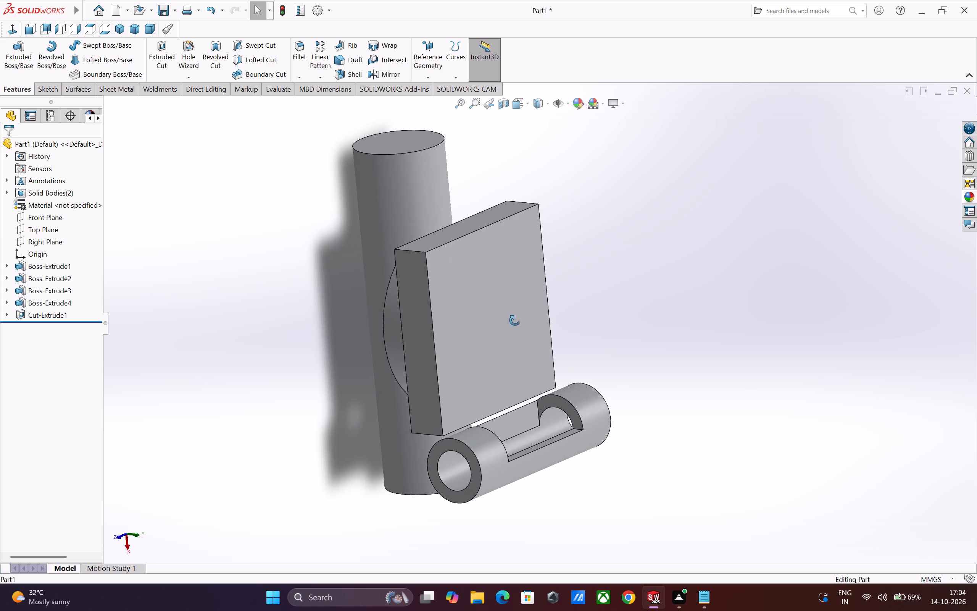
Examine the rectangular cut in the tube and the narrow gap along the plate's edge up close.
middle_drag(515, 320, 492, 338)
scroll(538, 396, up, 2)
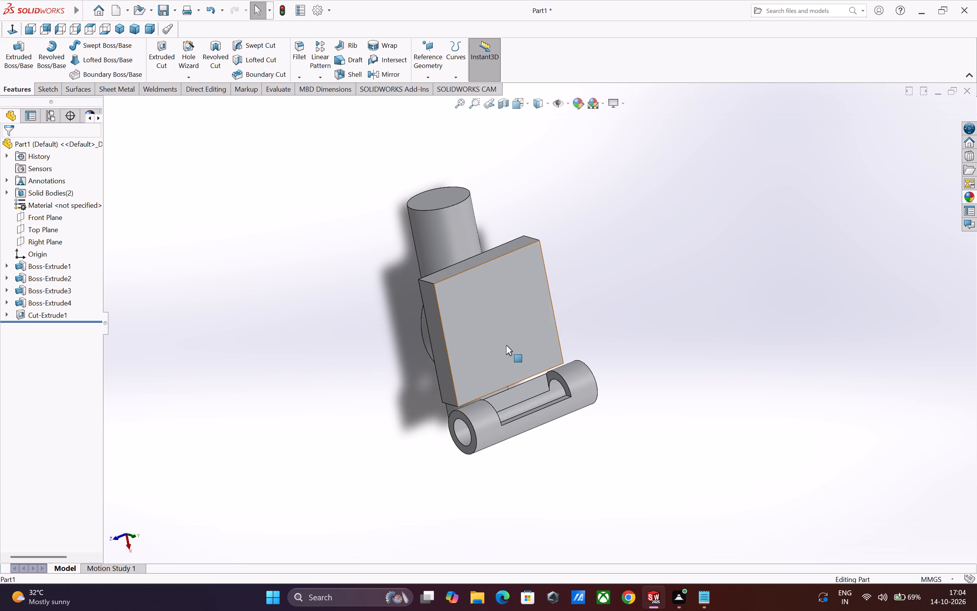
middle_drag(506, 345, 546, 474)
scroll(524, 371, down, 2)
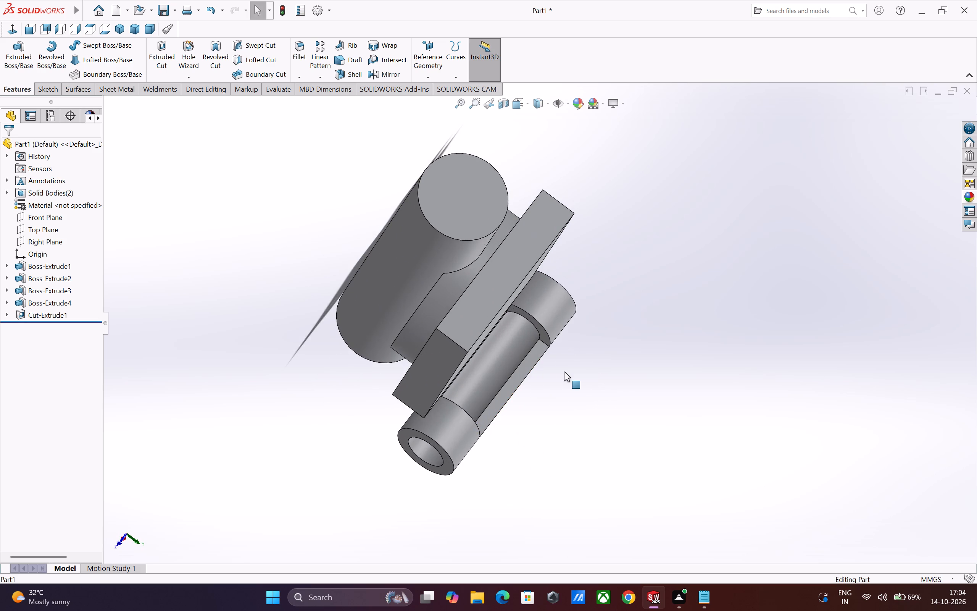
middle_drag(564, 372, 535, 388)
scroll(516, 335, down, 2)
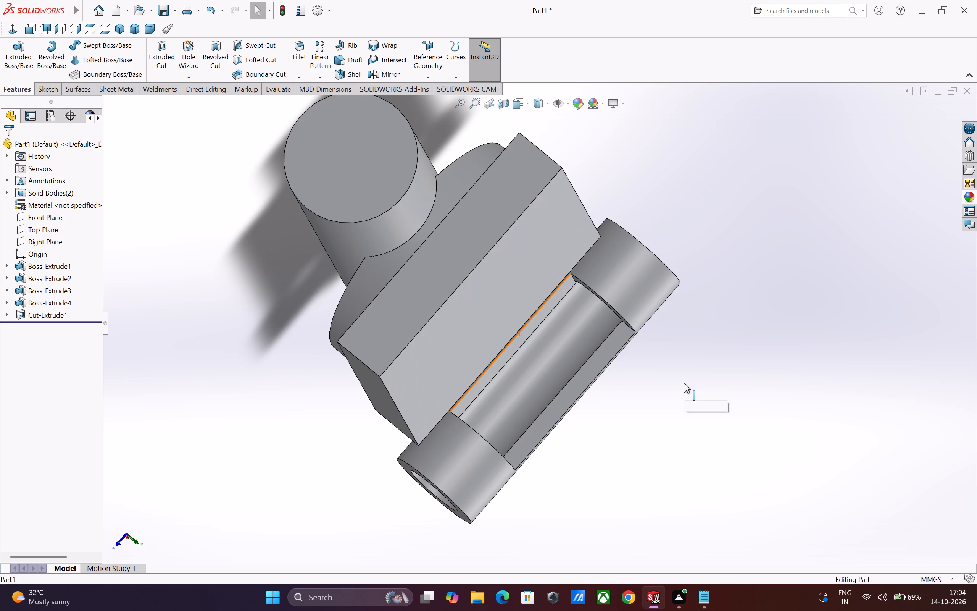
middle_drag(684, 384, 644, 373)
scroll(648, 373, down, 1)
scroll(535, 309, down, 2)
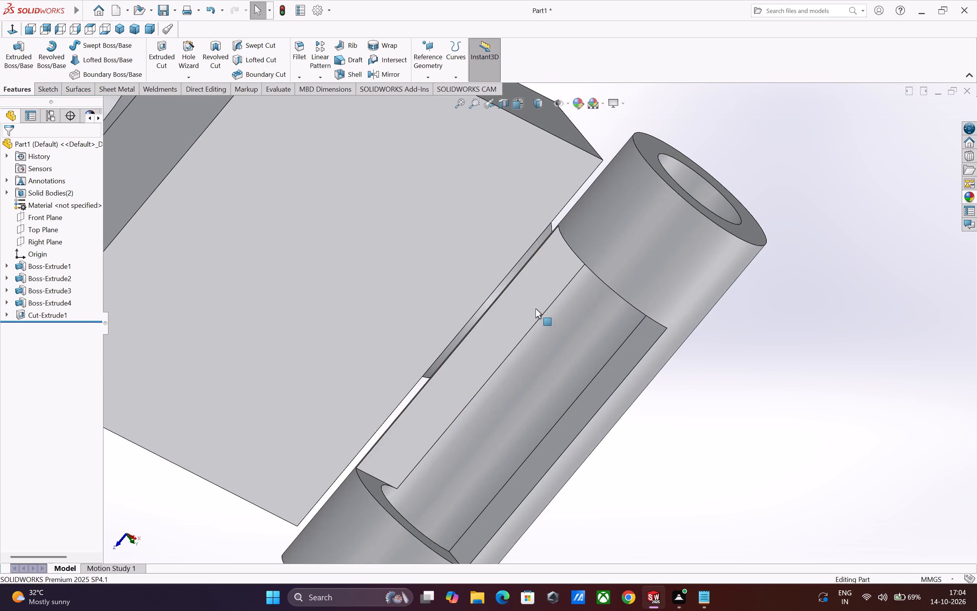
middle_drag(537, 314, 499, 223)
scroll(526, 269, down, 1)
middle_drag(526, 270, 536, 236)
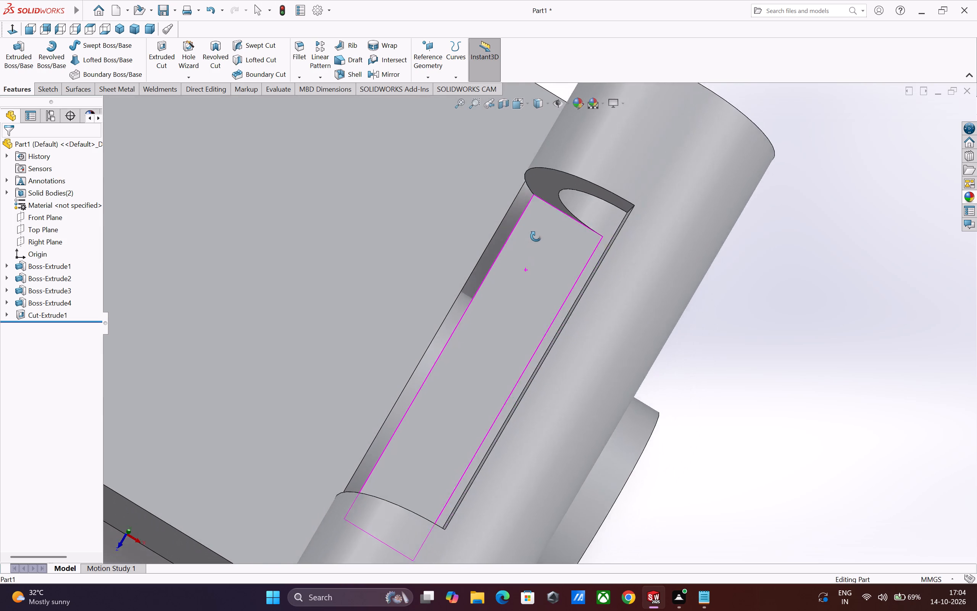
middle_drag(536, 236, 558, 218)
scroll(514, 292, up, 1)
scroll(514, 292, down, 2)
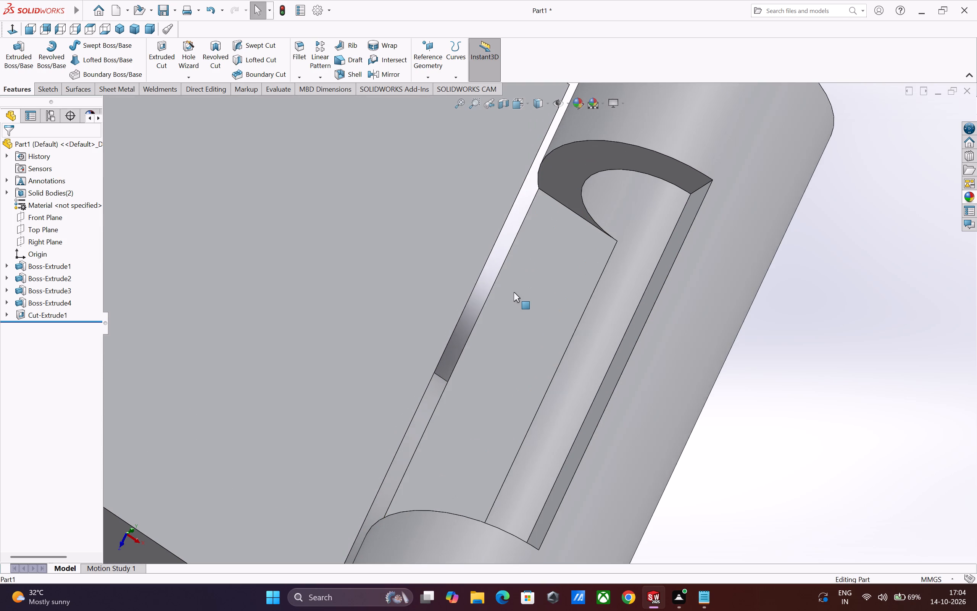
middle_drag(514, 292, 521, 292)
middle_click(522, 292)
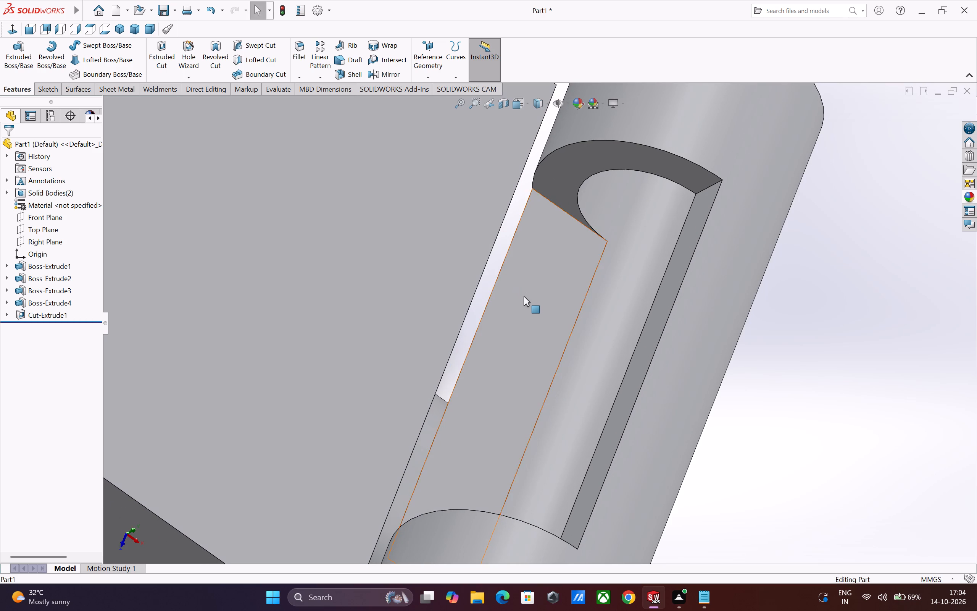
scroll(524, 297, up, 1)
scroll(499, 297, down, 1)
scroll(554, 177, down, 2)
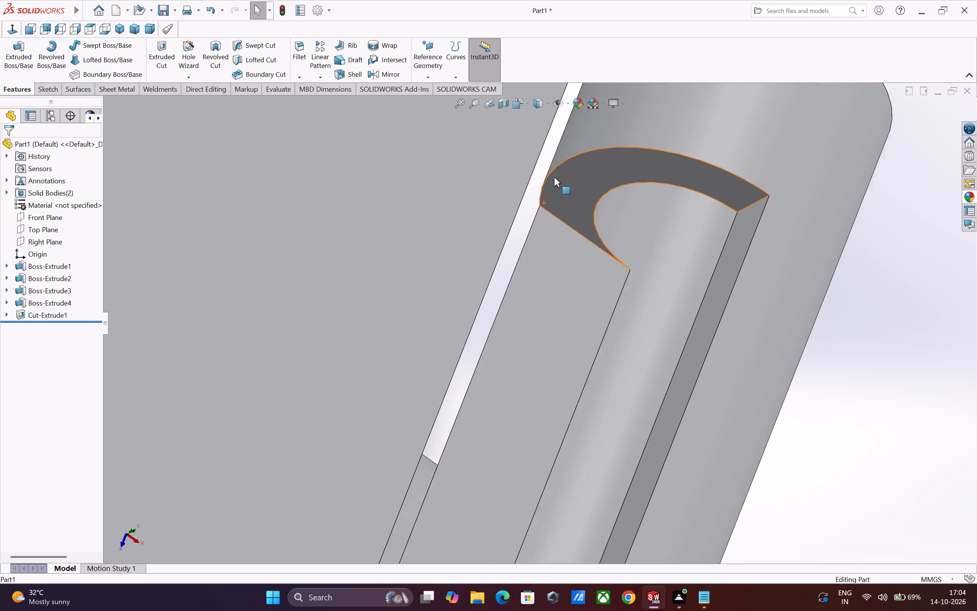
scroll(554, 177, down, 5)
scroll(532, 304, up, 4)
scroll(530, 208, down, 1)
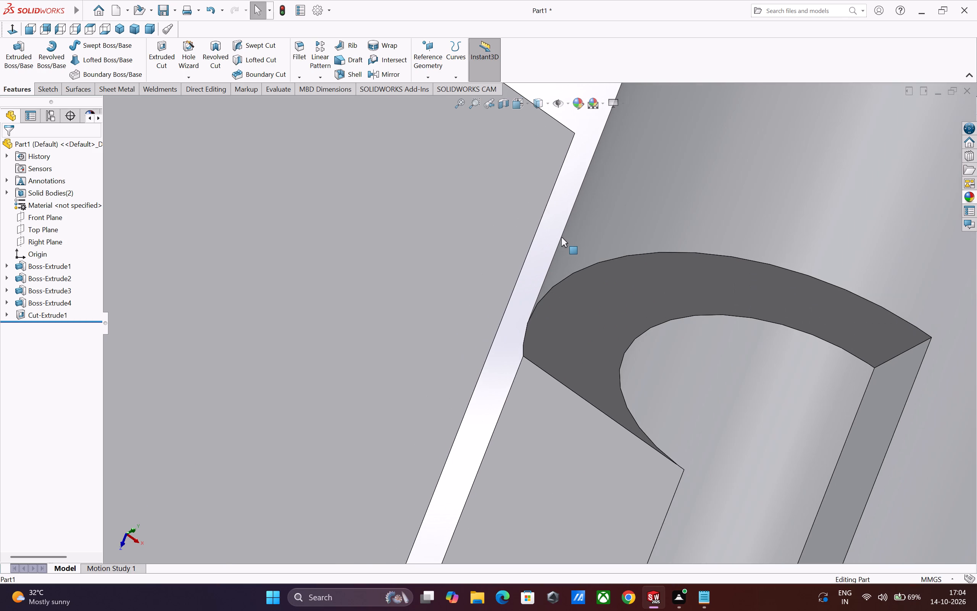
Inspect the tube's open end against the plate's corner to check how closely the two bodies sit.
middle_drag(563, 239, 597, 239)
scroll(576, 252, up, 9)
scroll(585, 328, up, 2)
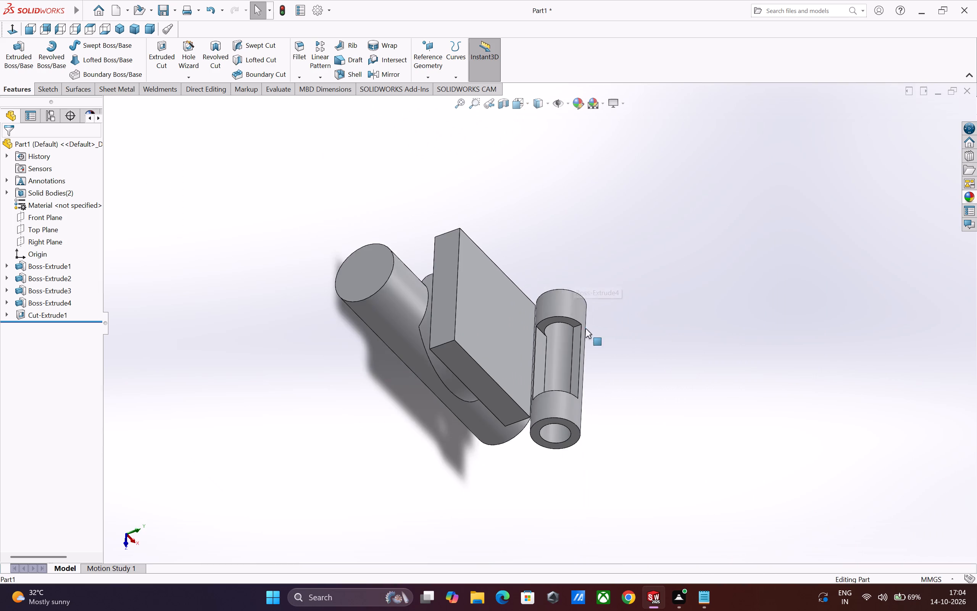
scroll(585, 328, up, 5)
scroll(509, 368, down, 3)
scroll(555, 384, down, 10)
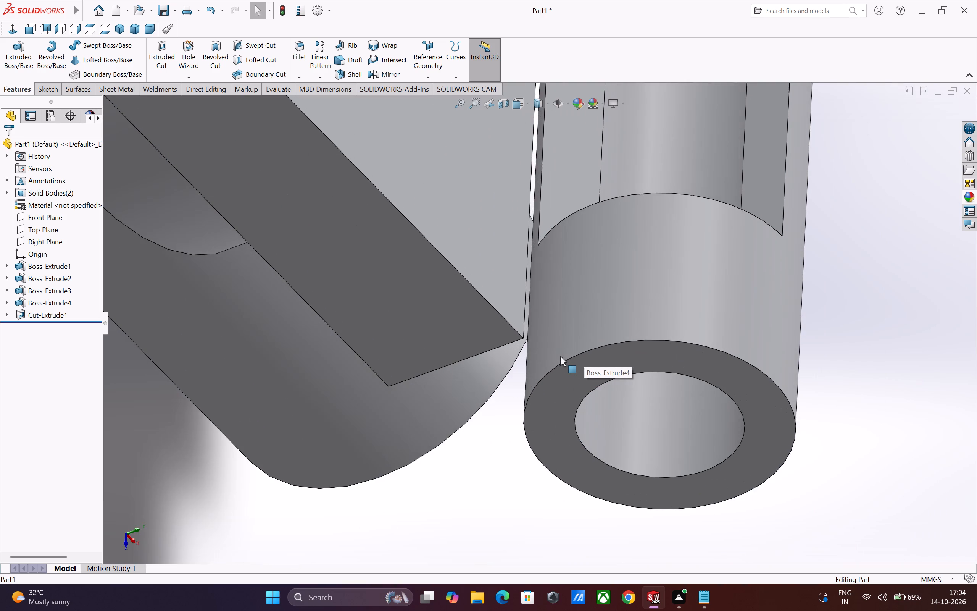
scroll(560, 356, down, 1)
middle_drag(560, 356, 568, 311)
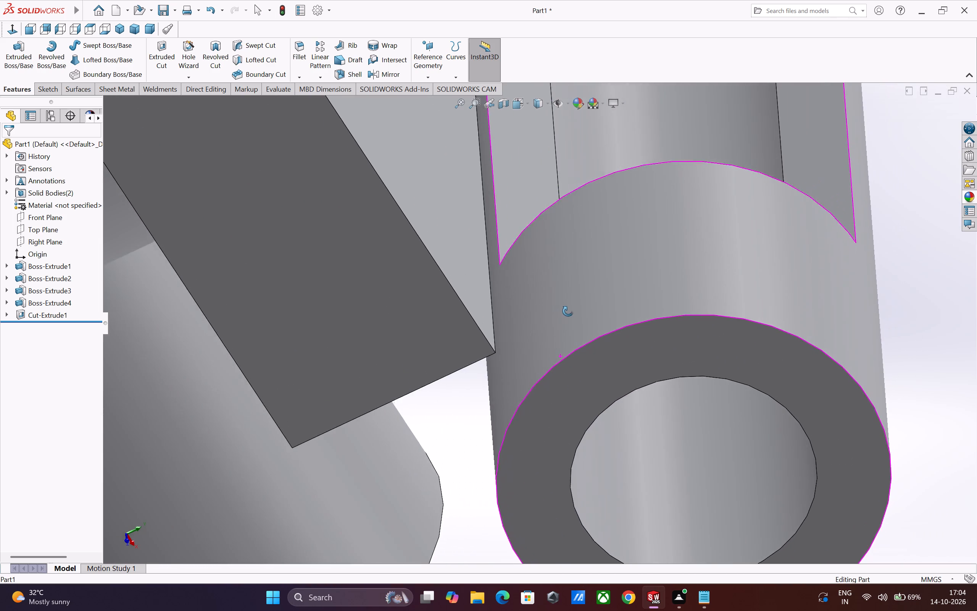
middle_drag(568, 311, 562, 262)
middle_drag(527, 361, 522, 346)
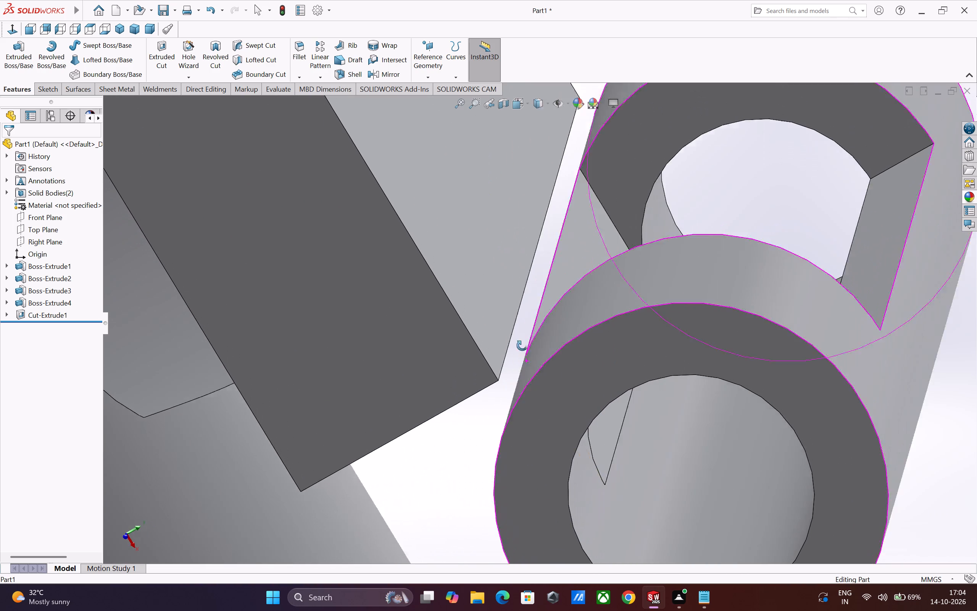
middle_drag(522, 346, 531, 319)
click(514, 254)
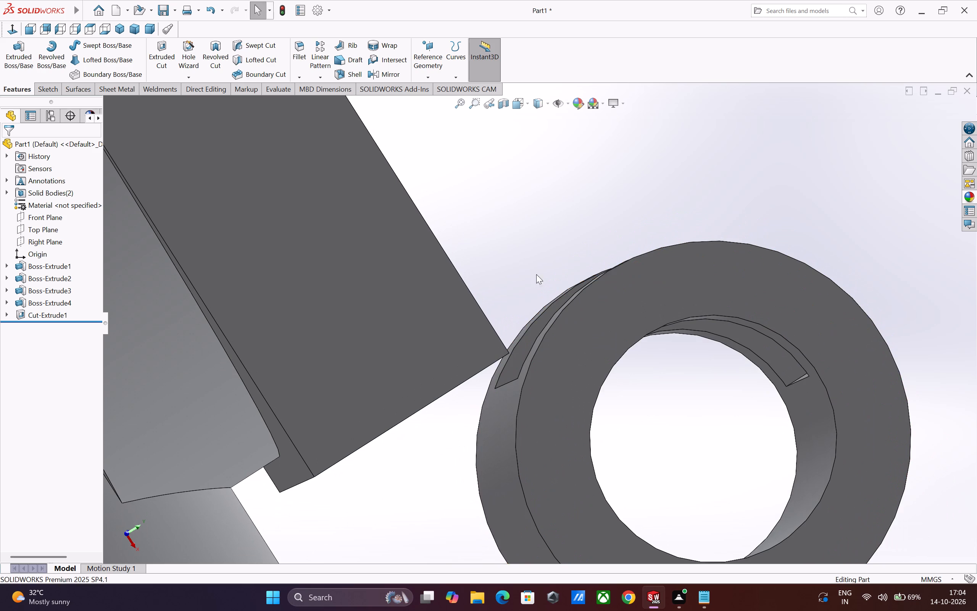
middle_drag(577, 341, 566, 348)
scroll(566, 341, up, 5)
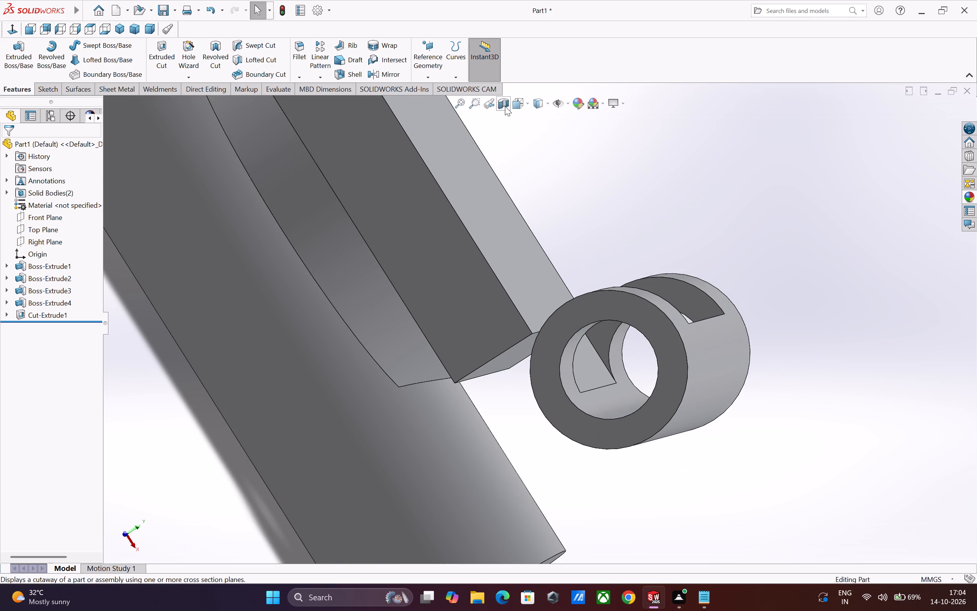
Preview a planar section on the Front Plane to examine the plate, boss, cylinder and cut tube inside, then discard the section.
click(505, 106)
scroll(551, 264, up, 2)
middle_drag(553, 276, 511, 303)
scroll(552, 277, up, 1)
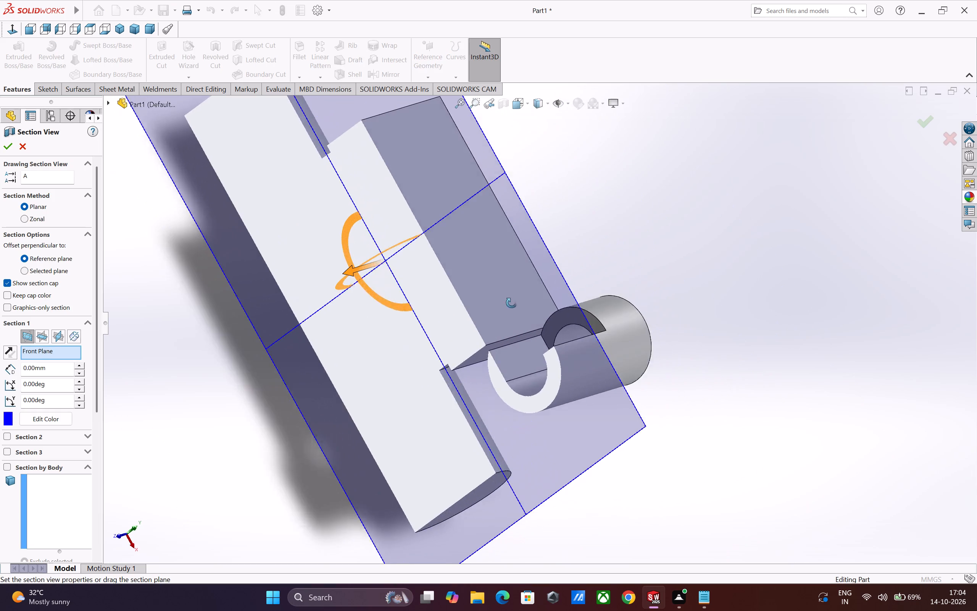
middle_drag(511, 303, 492, 233)
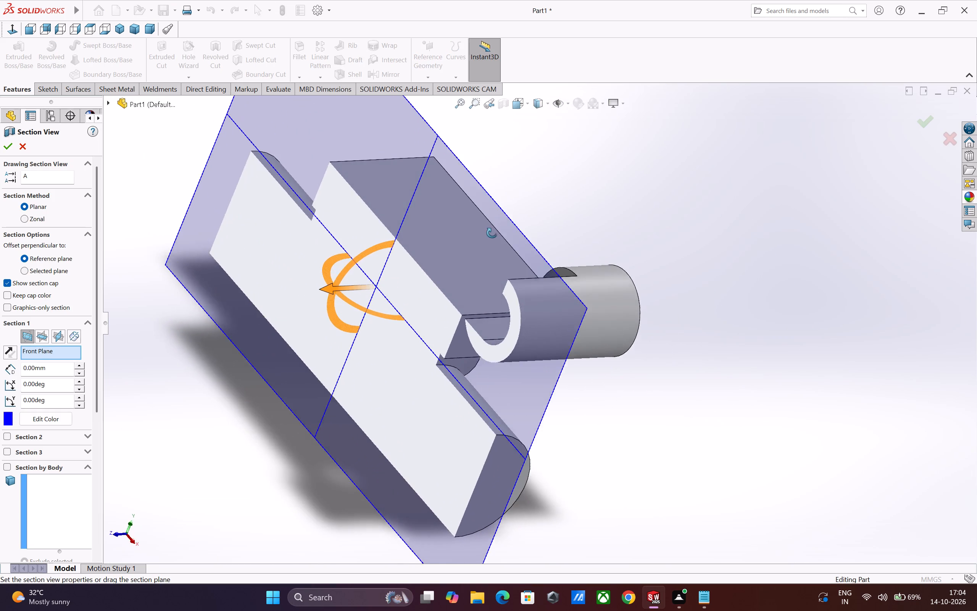
middle_drag(492, 233, 547, 242)
scroll(542, 331, up, 2)
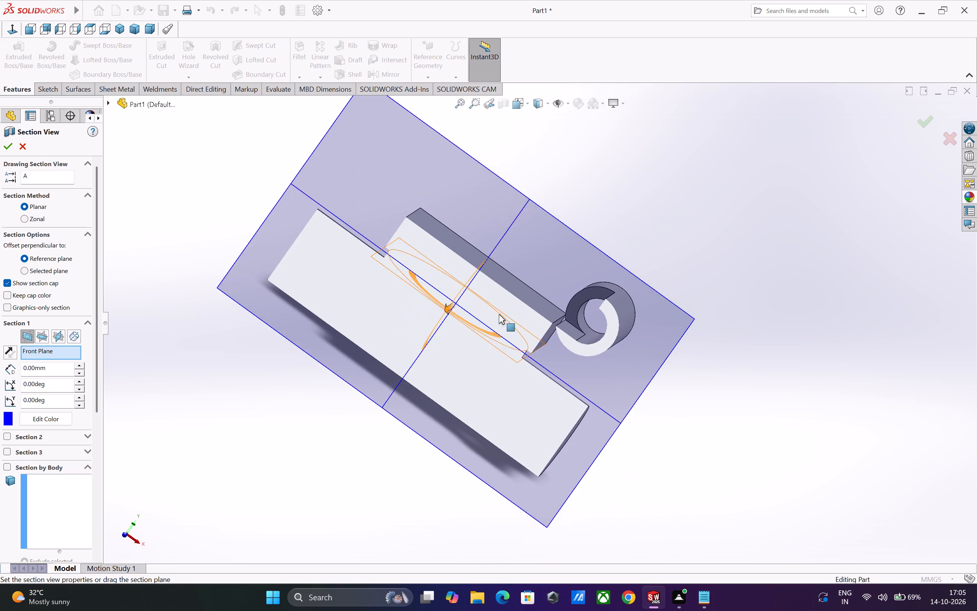
middle_drag(455, 304, 520, 423)
scroll(443, 337, up, 1)
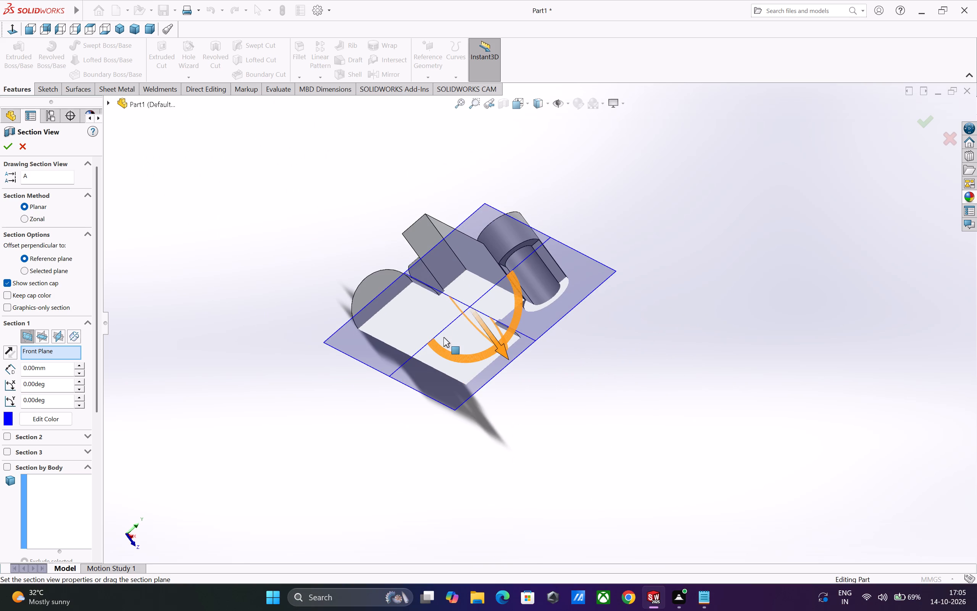
scroll(472, 293, down, 5)
middle_drag(466, 297, 450, 284)
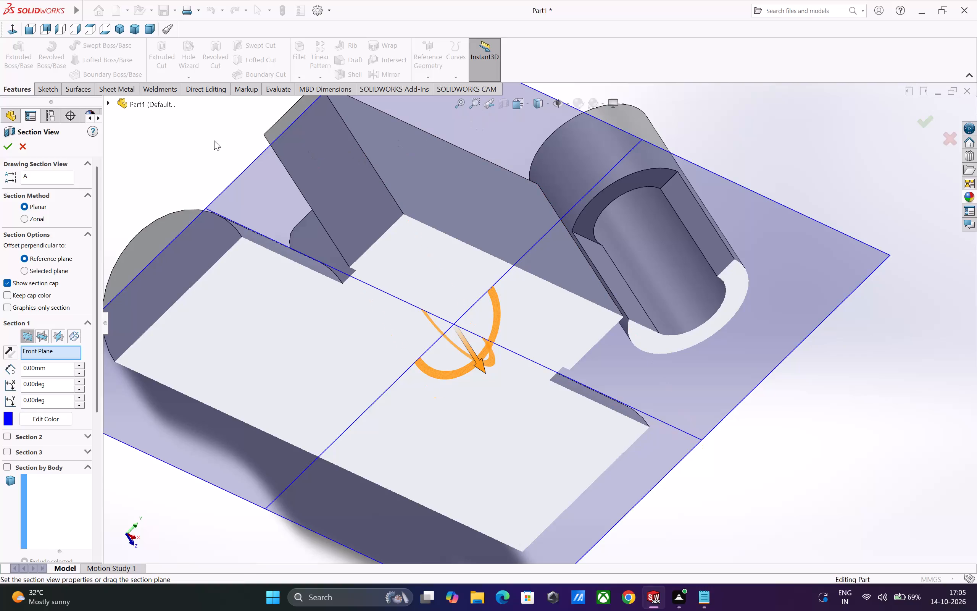
click(20, 149)
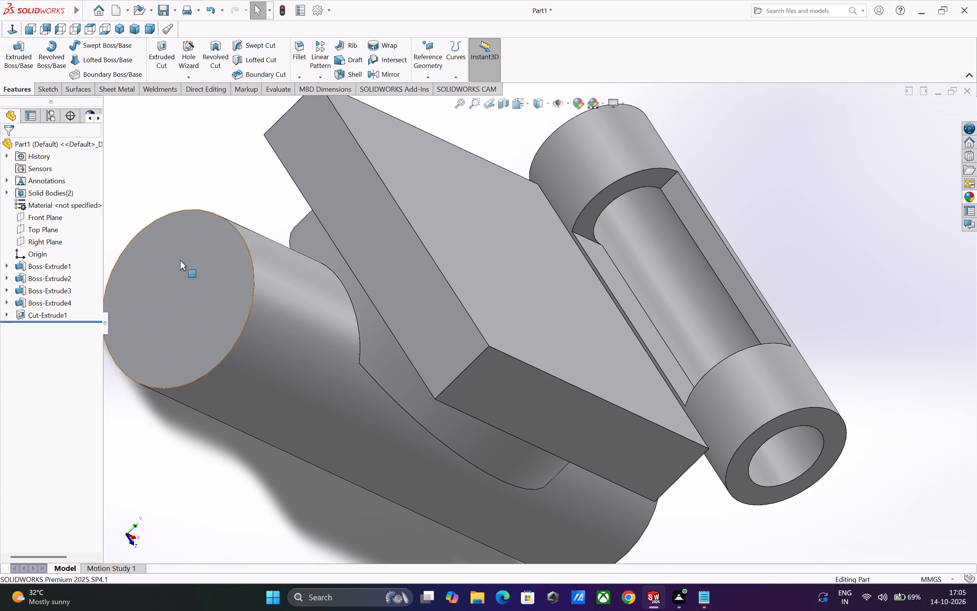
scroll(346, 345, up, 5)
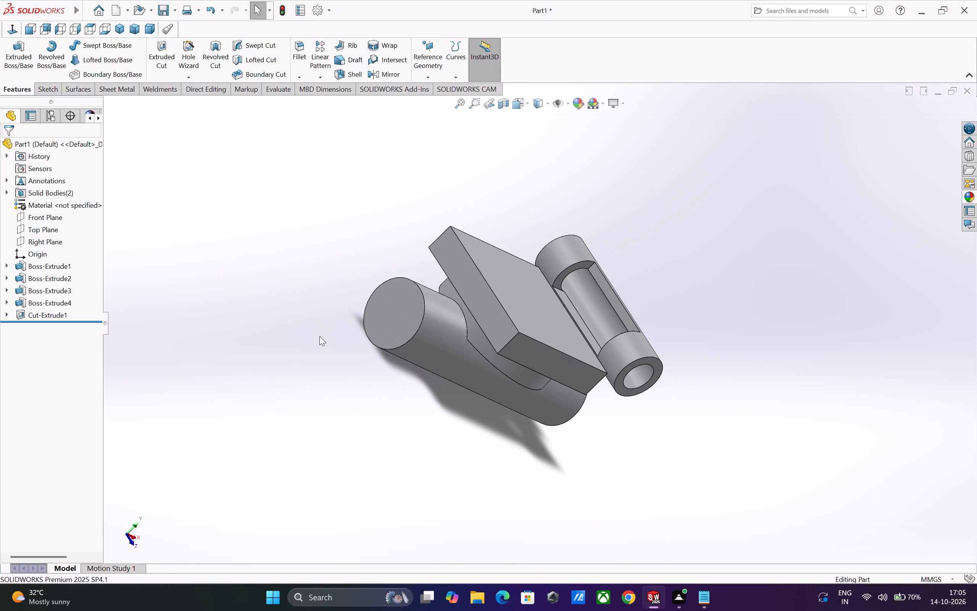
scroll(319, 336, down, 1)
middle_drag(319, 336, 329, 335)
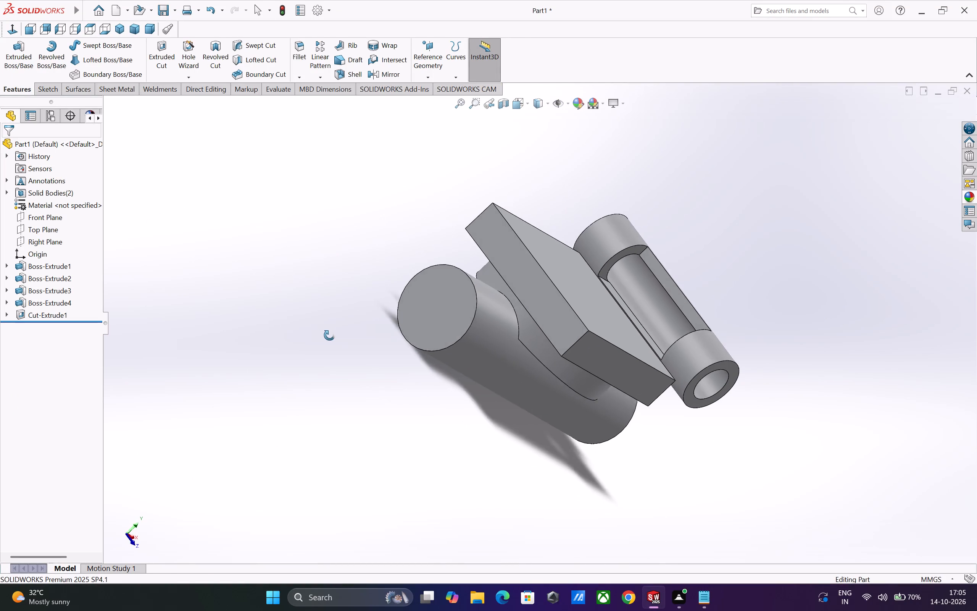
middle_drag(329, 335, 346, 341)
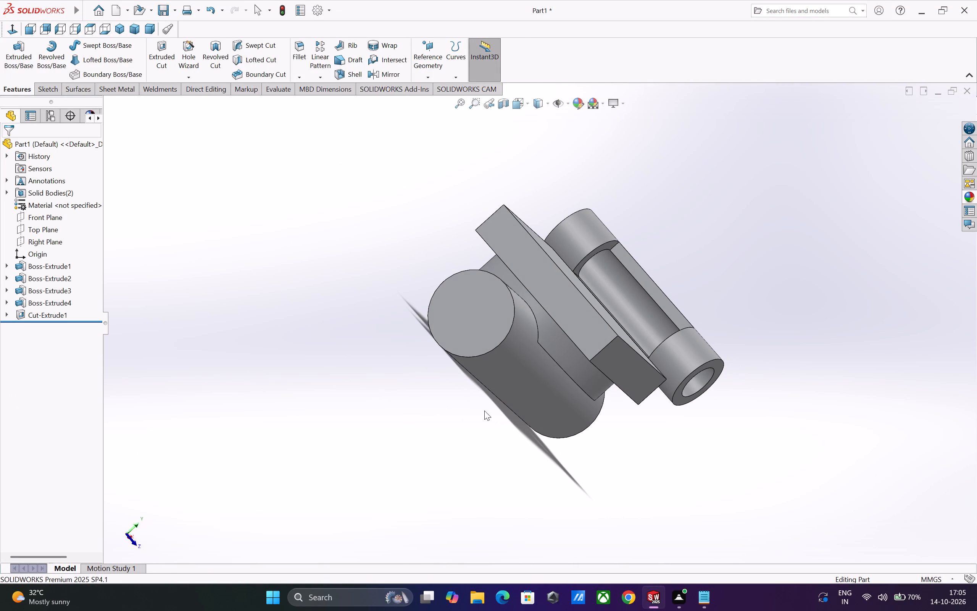
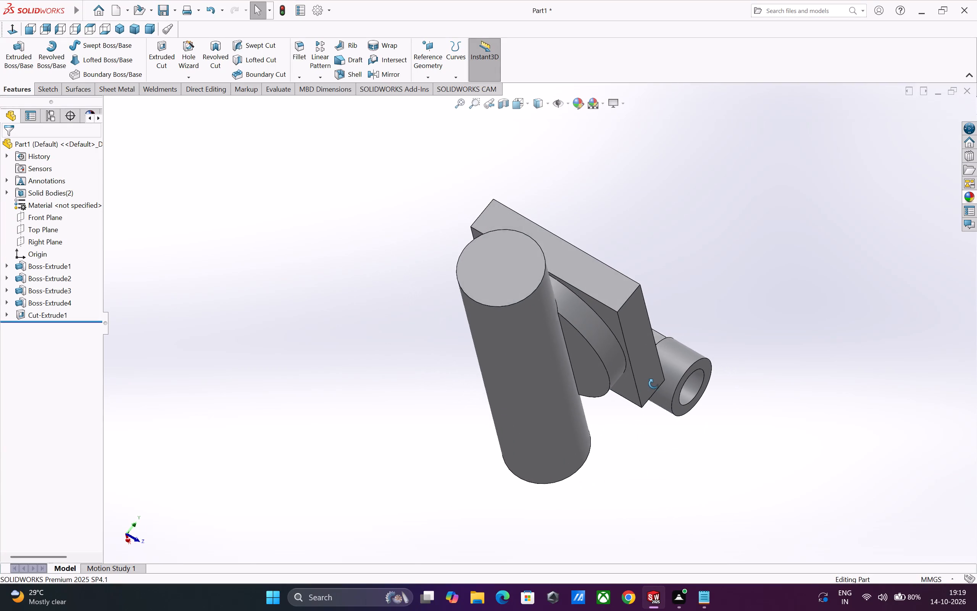
Sketch a 38 mm diameter circle on the horizontal cylinder's end face, concentric with the cylinder.
click(519, 295)
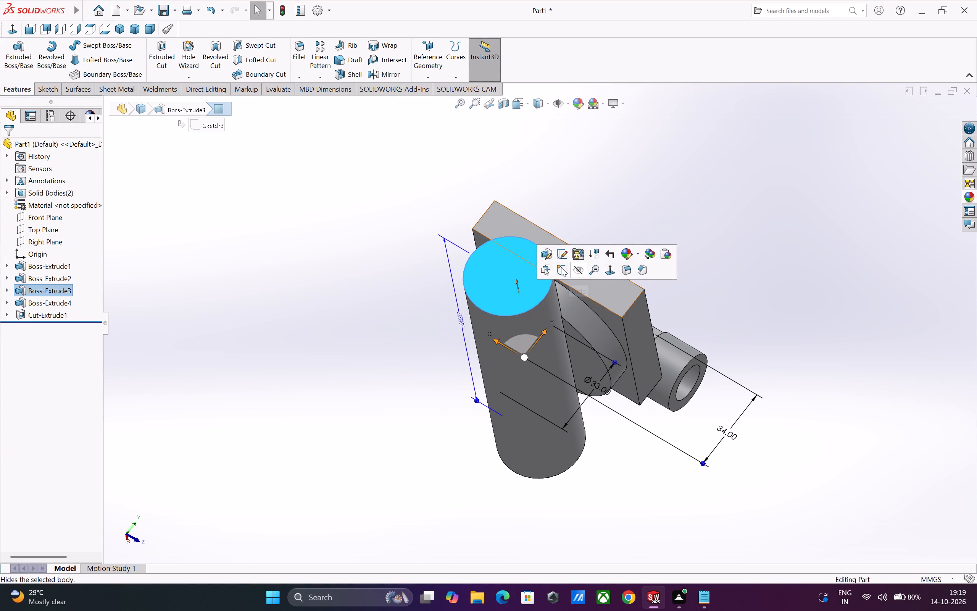
click(561, 267)
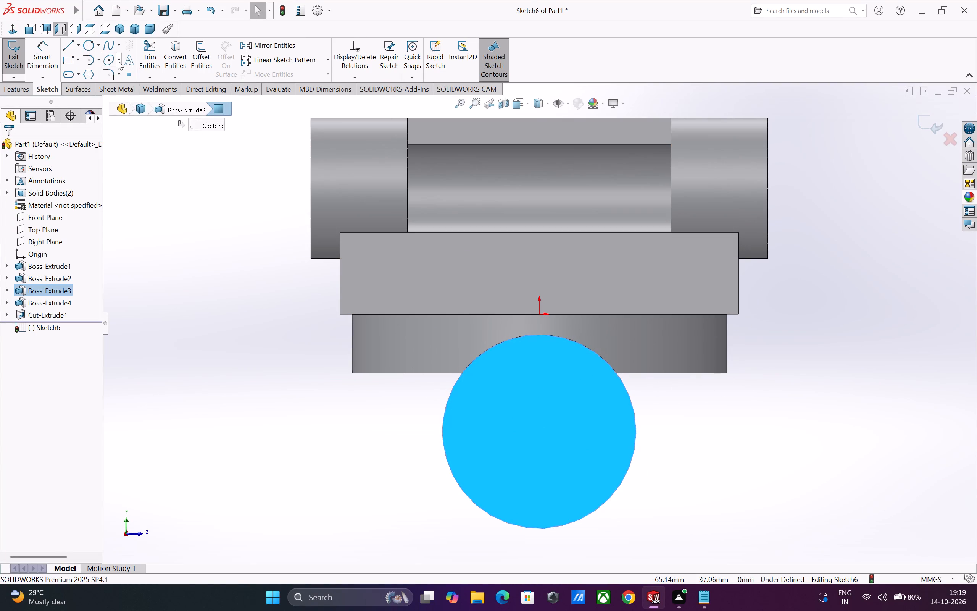
click(88, 42)
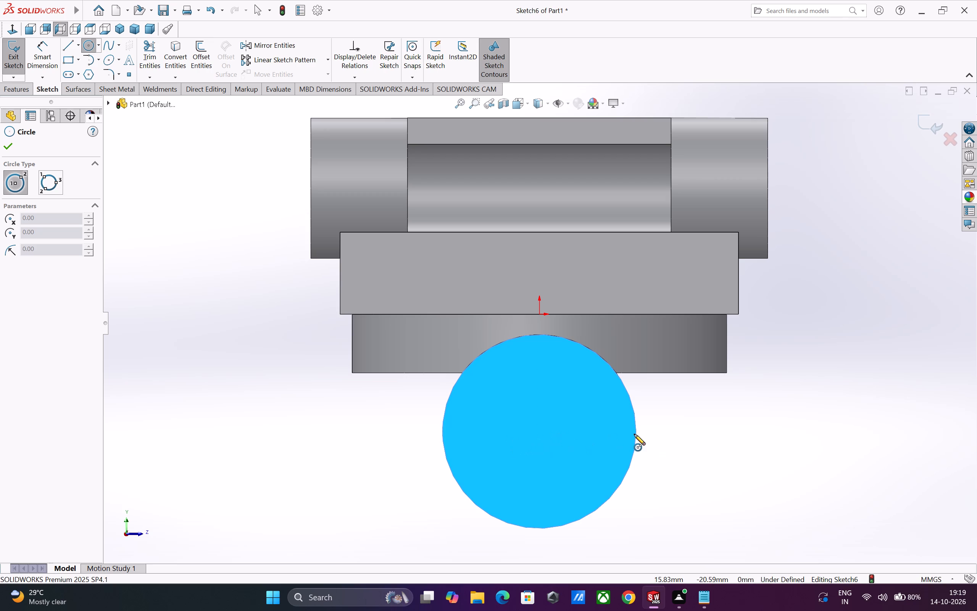
click(539, 433)
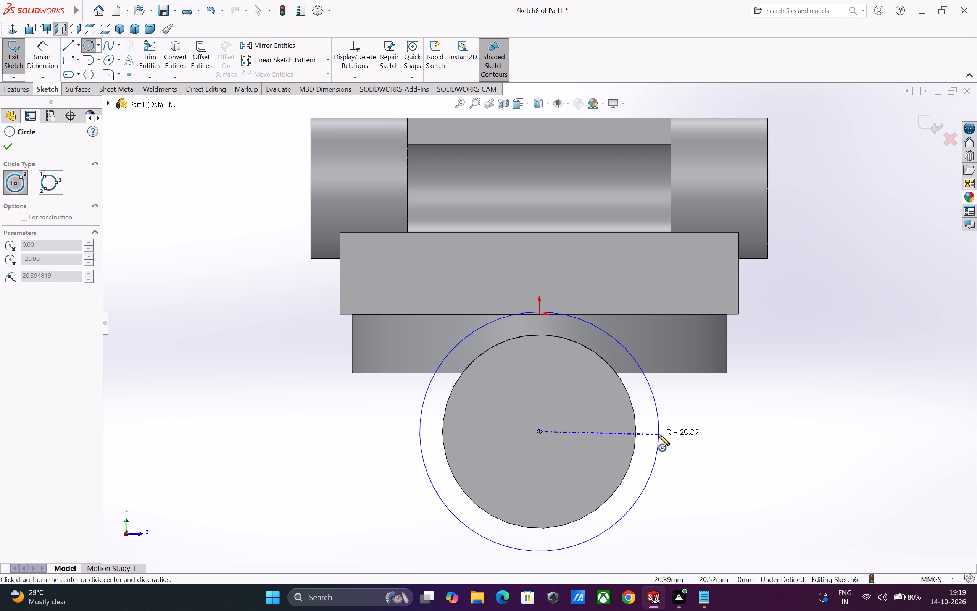
click(661, 435)
key(Escape)
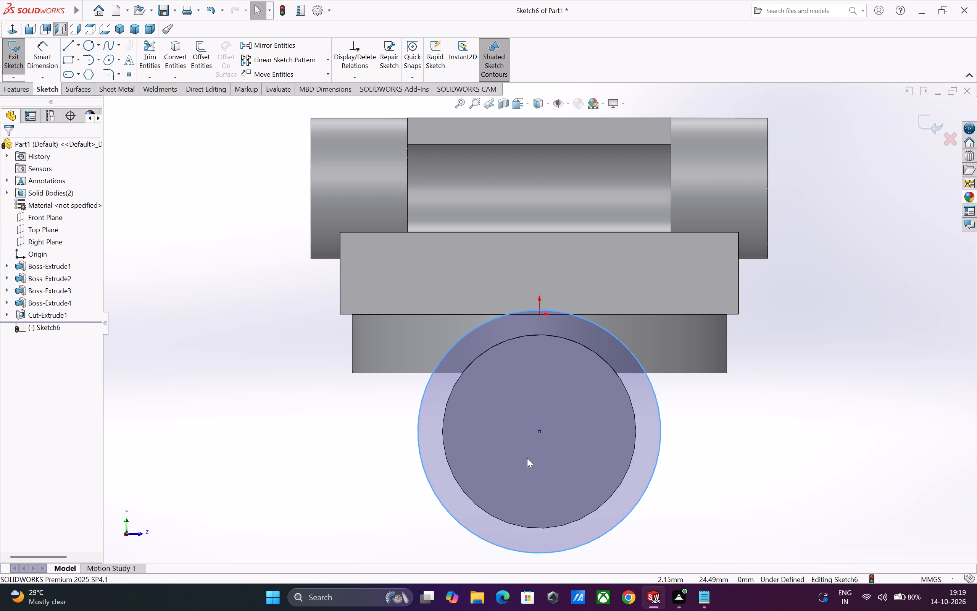
click(34, 63)
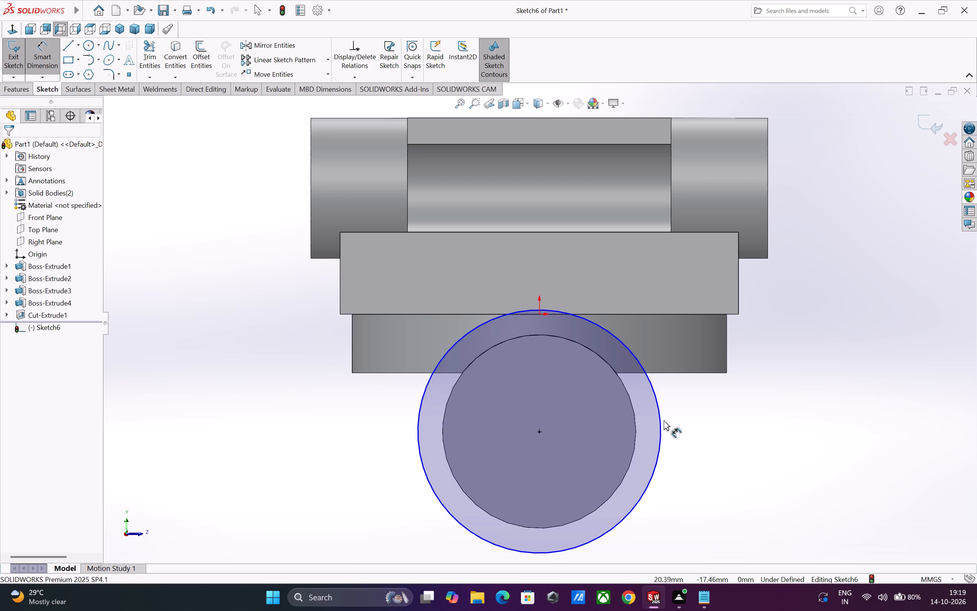
click(660, 424)
click(695, 434)
key(3)
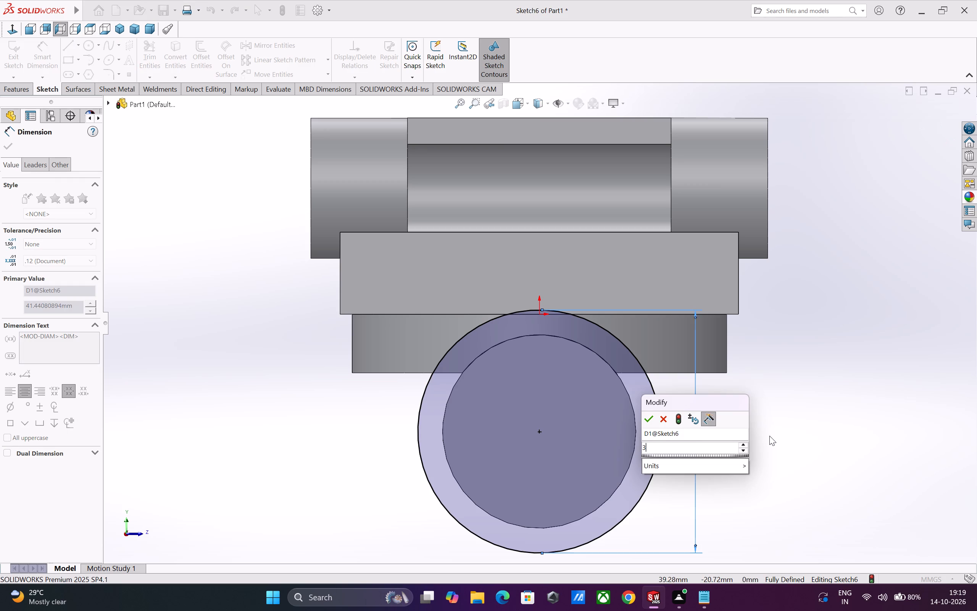
key(8)
key(Return)
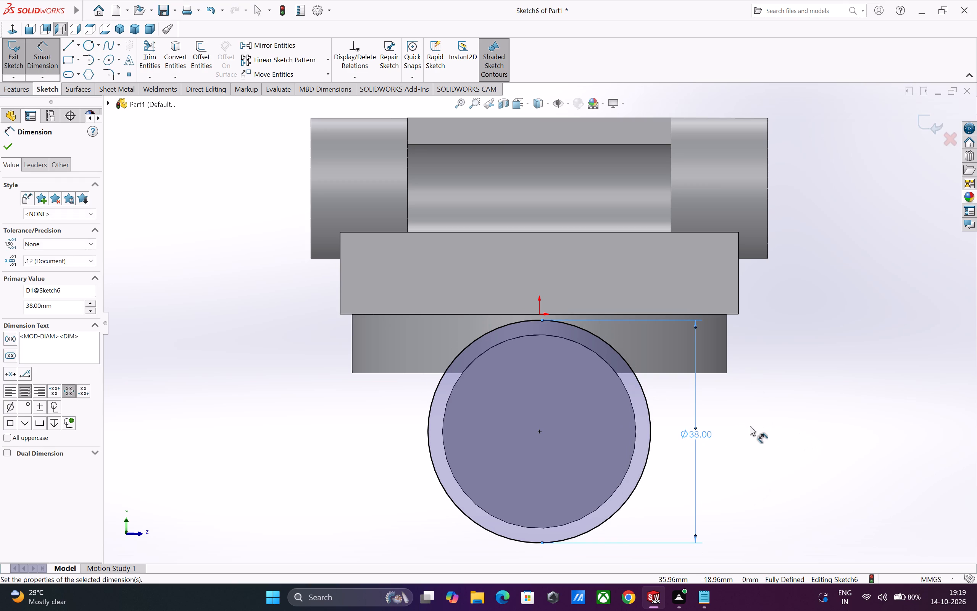
Extrude the 38 mm circle as a blind 7 mm collar, reversed back along the cylinder and merged with it.
click(6, 90)
click(25, 63)
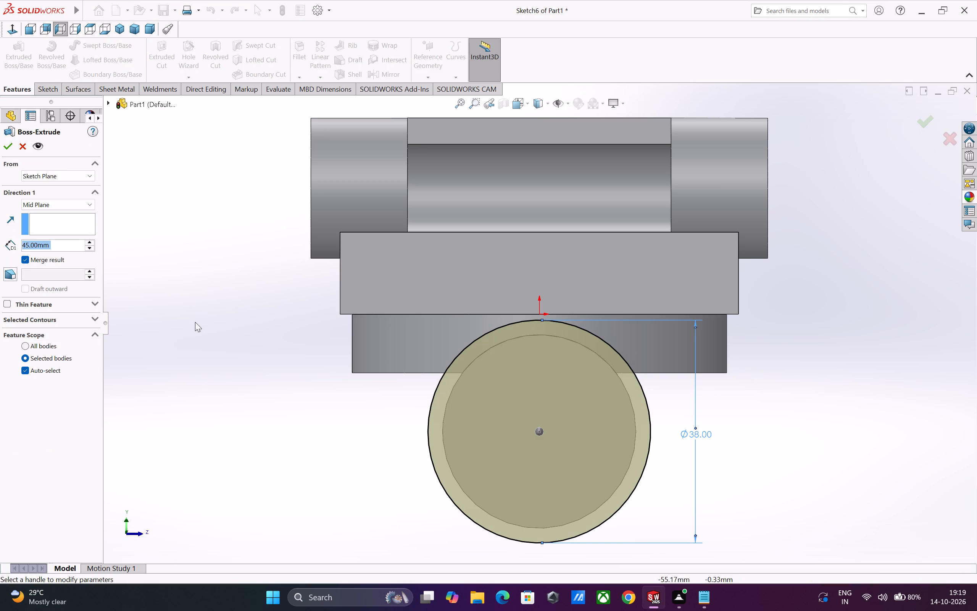
click(62, 203)
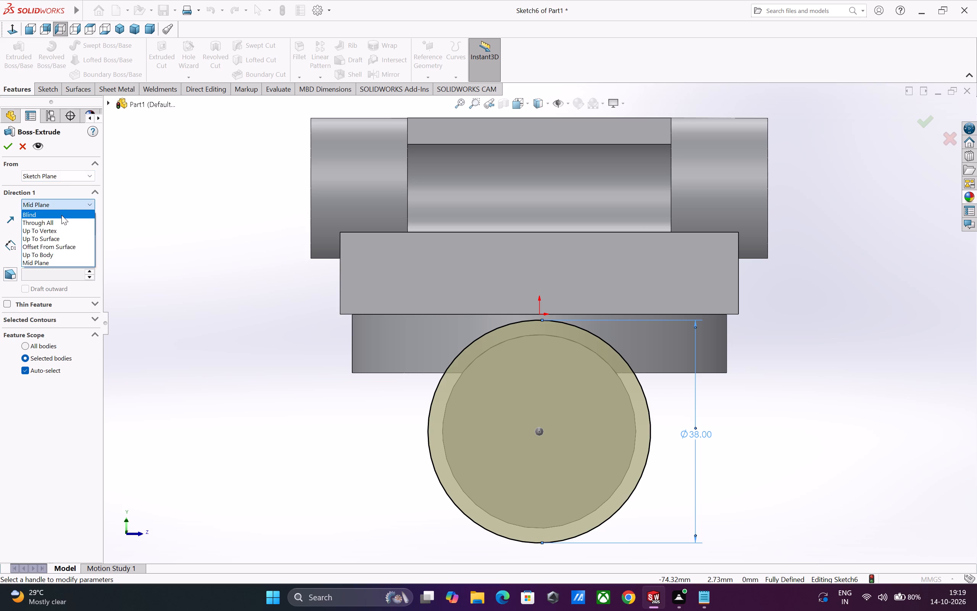
click(61, 215)
double_click(67, 251)
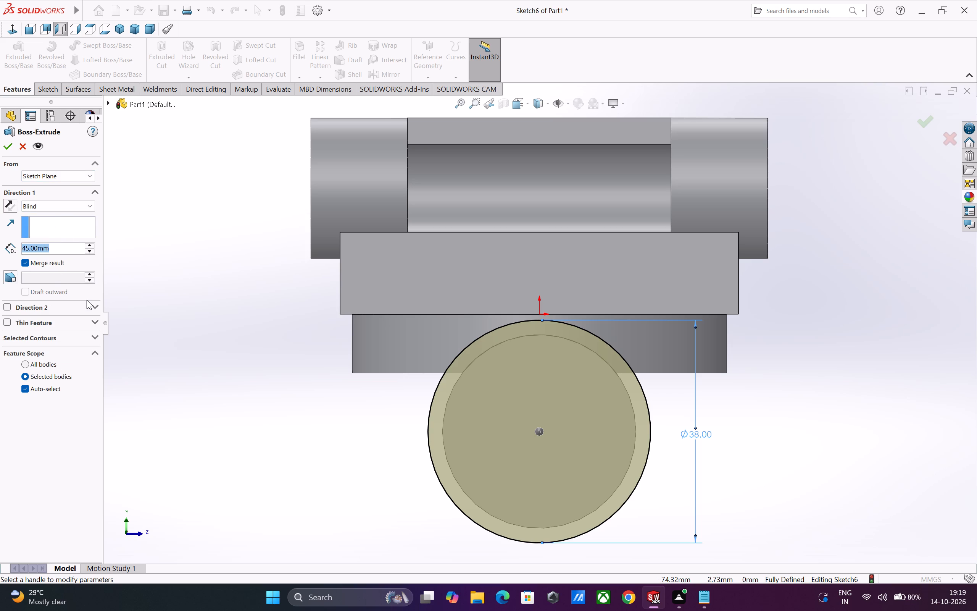
key(7)
key(Return)
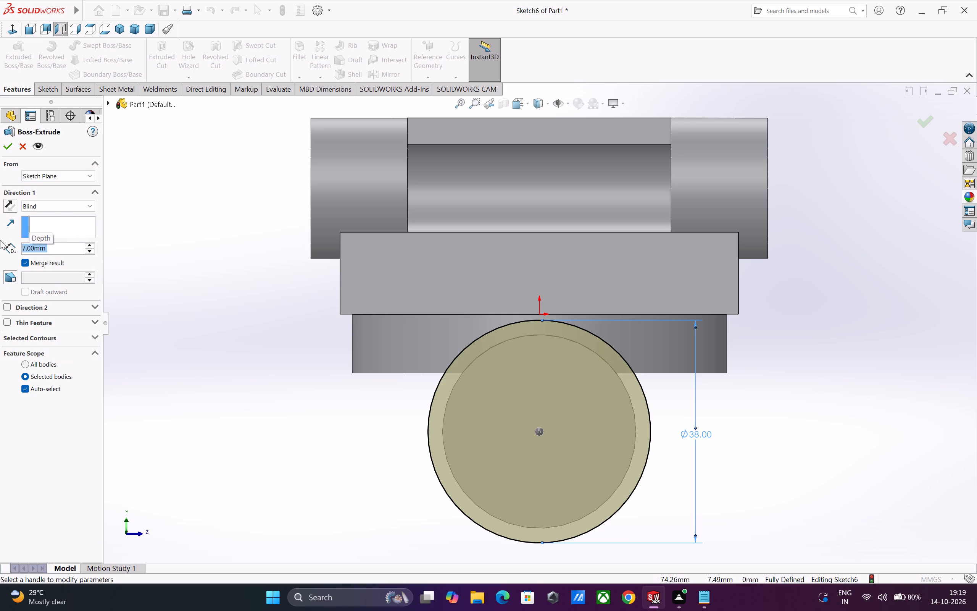
click(8, 208)
middle_drag(309, 402, 258, 408)
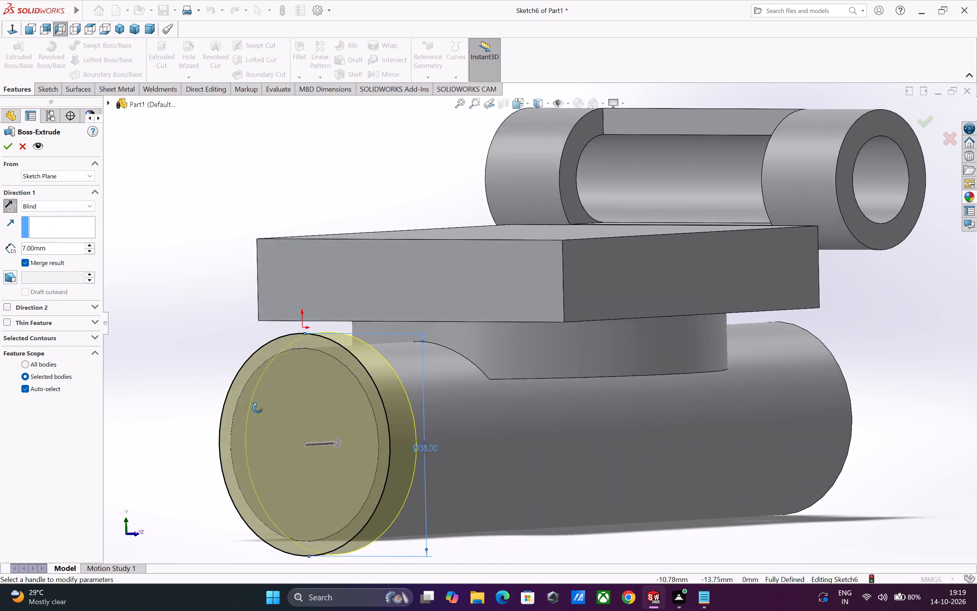
middle_drag(258, 408, 210, 409)
scroll(210, 409, up, 1)
middle_drag(237, 420, 220, 427)
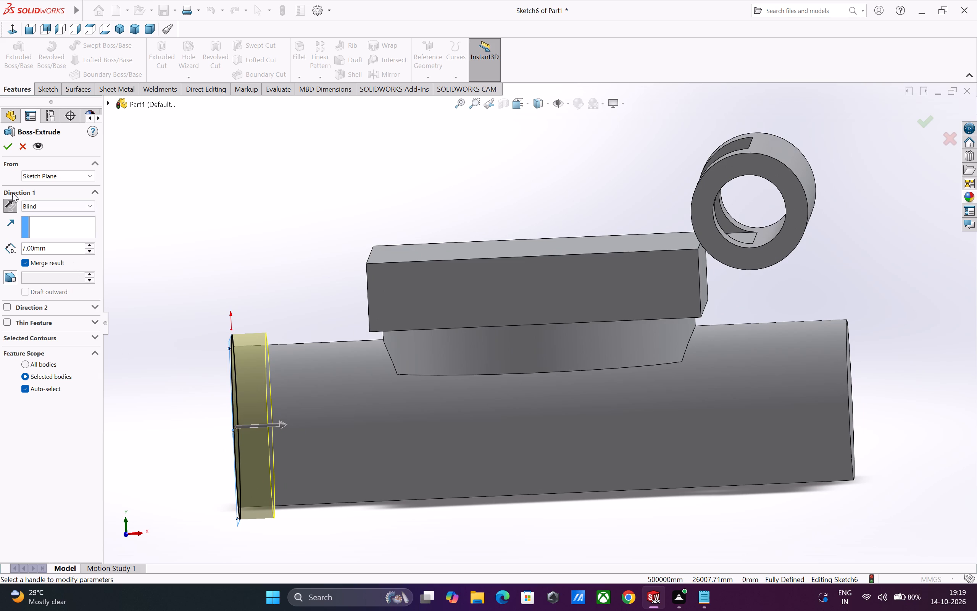
click(8, 142)
click(243, 270)
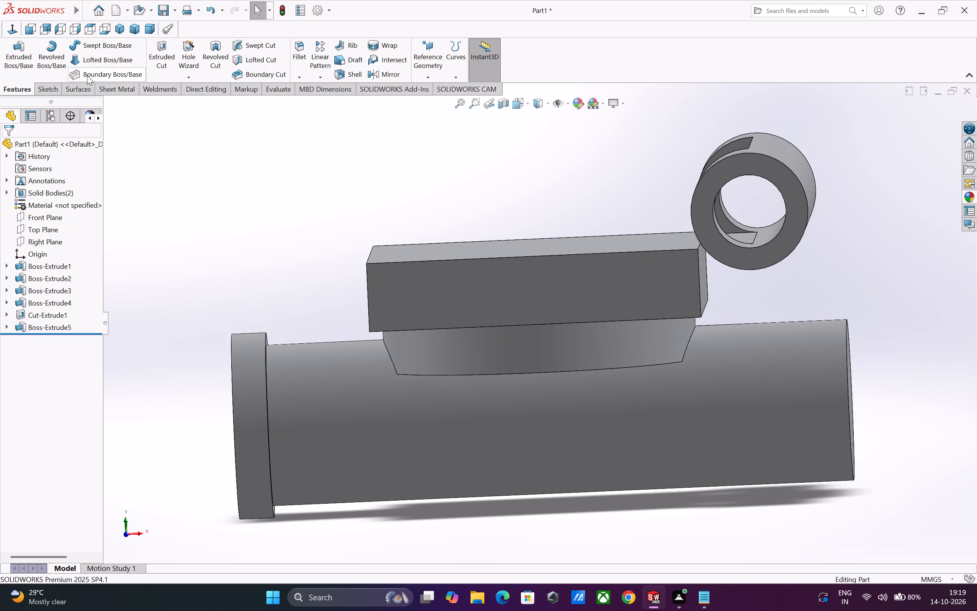
Mirror the 7 mm collar extrusion about the Right Plane to the cylinder's opposite end.
click(45, 92)
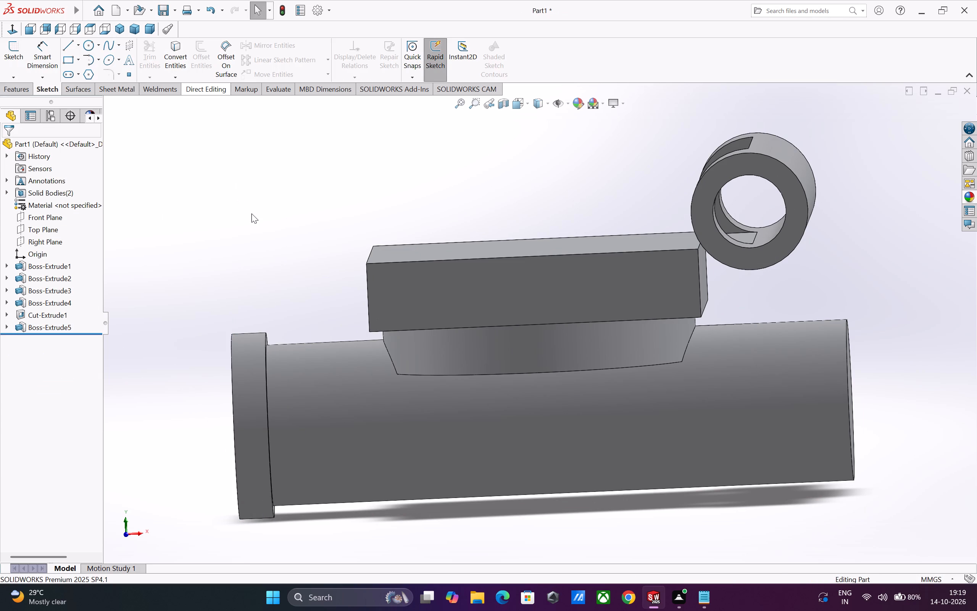
click(22, 89)
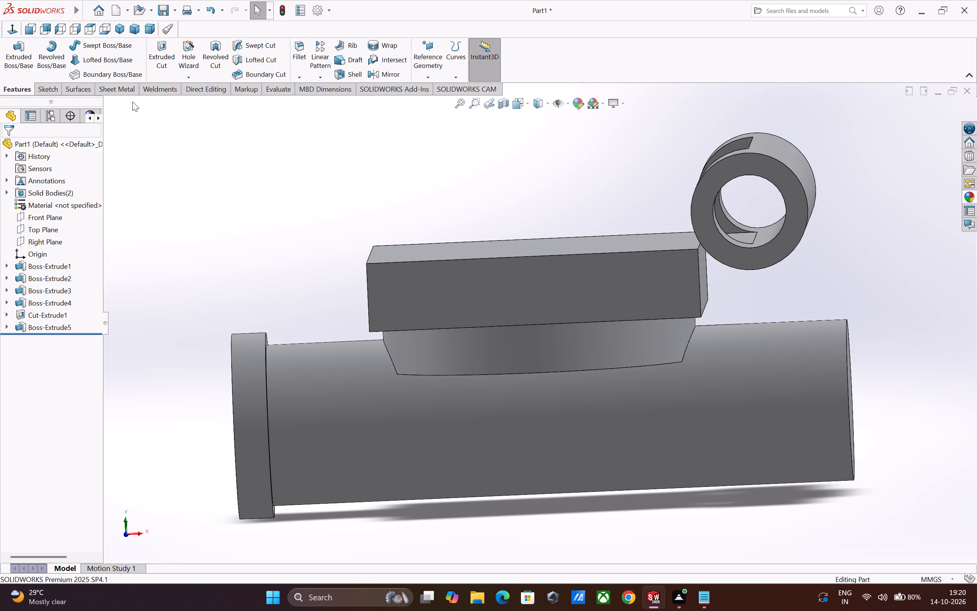
click(389, 76)
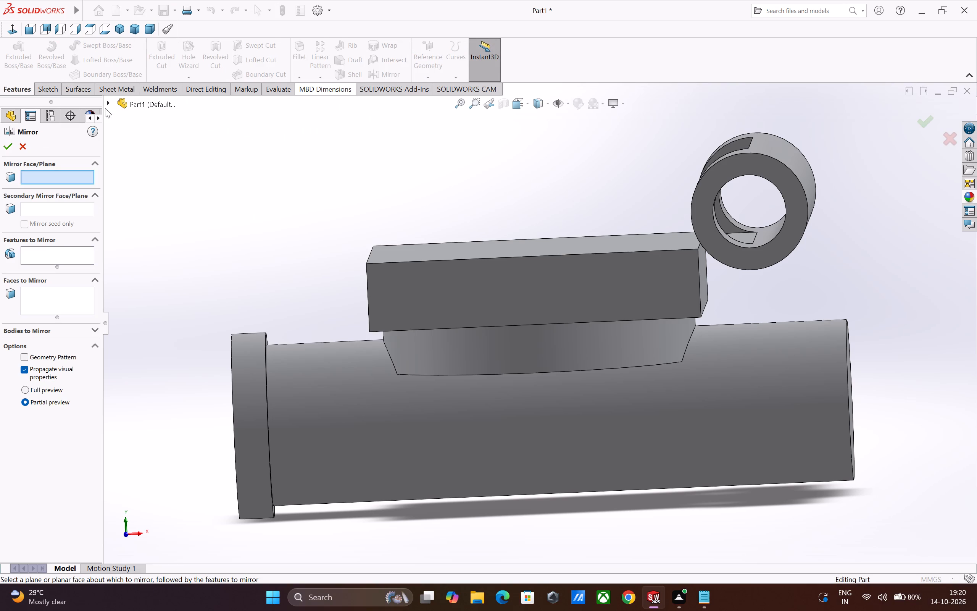
click(107, 105)
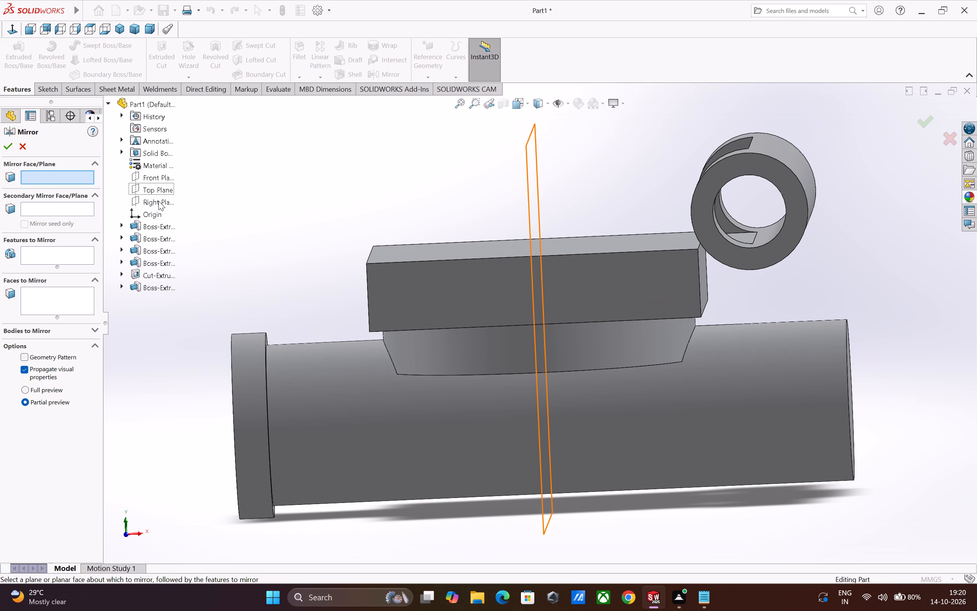
click(158, 201)
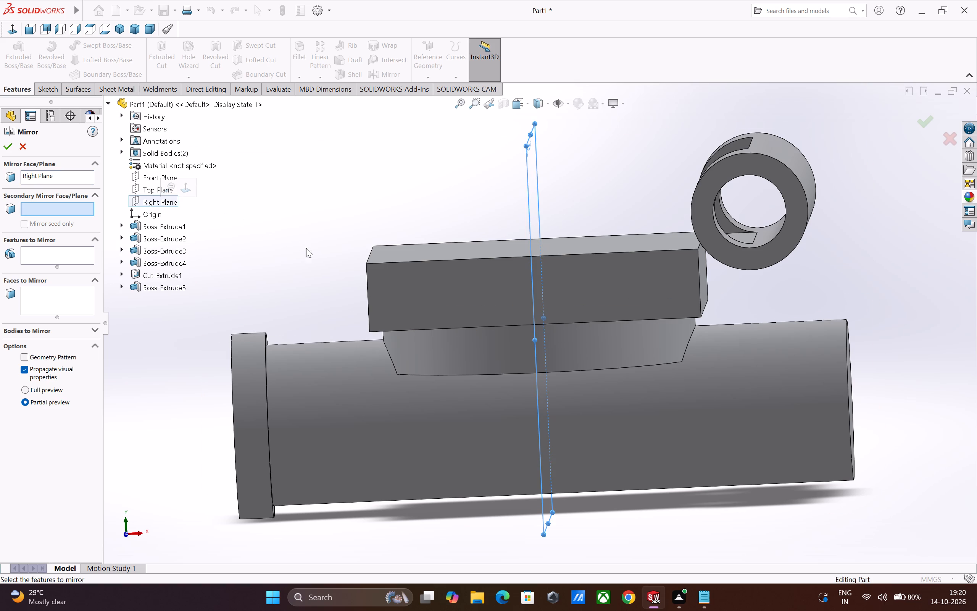
click(68, 259)
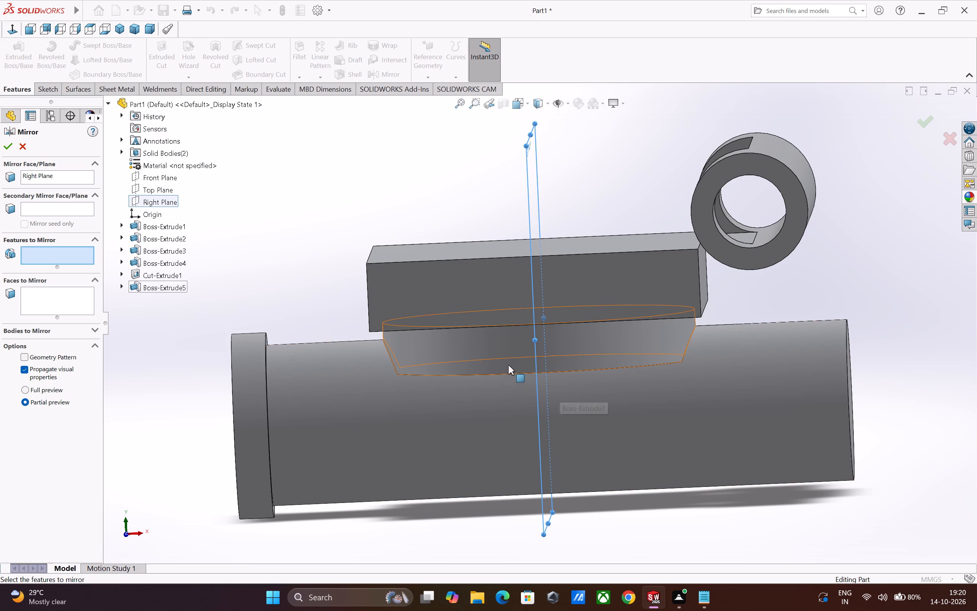
click(143, 288)
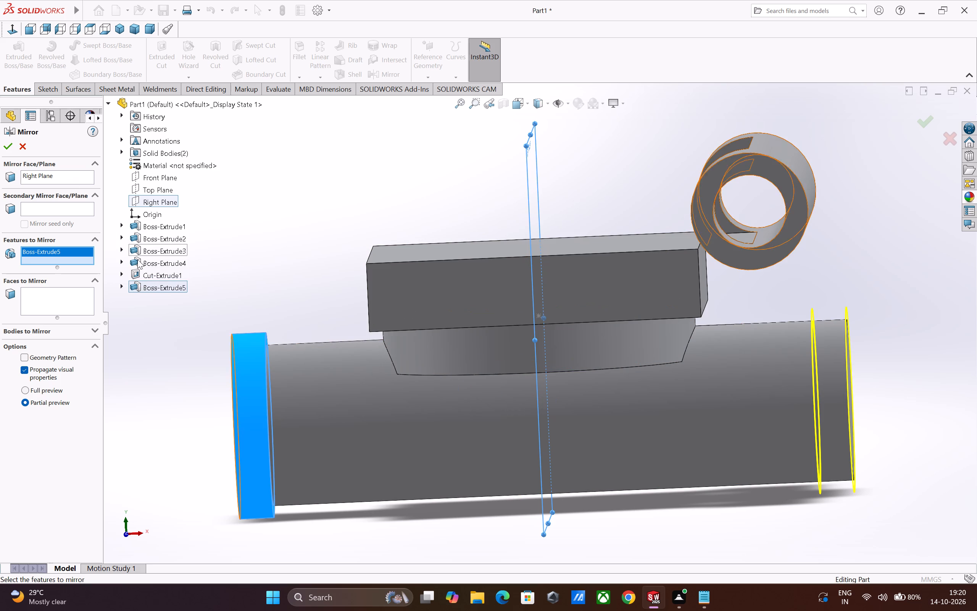
click(6, 142)
click(229, 216)
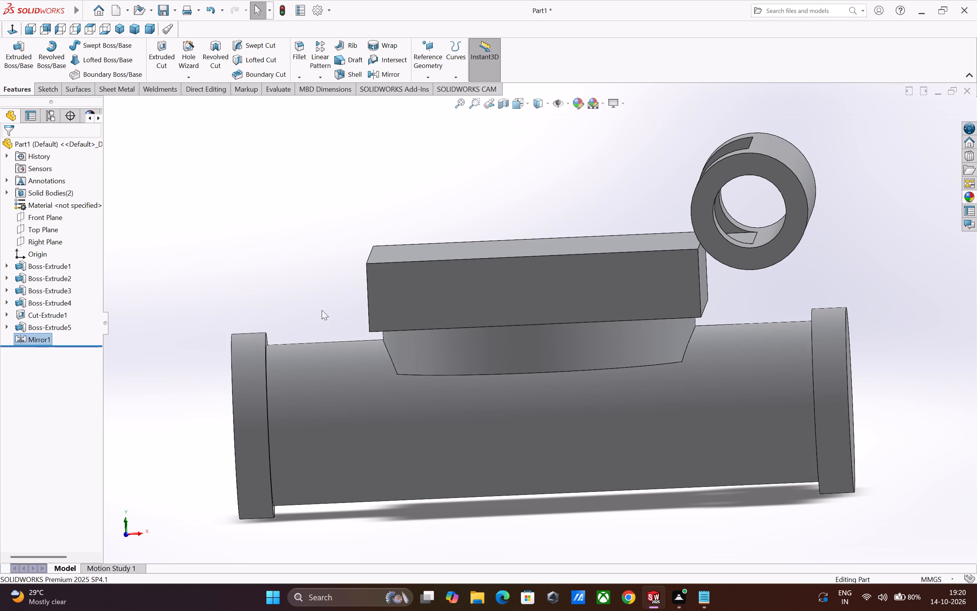
Create a reference plane parallel to the underside face of the round boss, offset 25 mm downward toward the cylinder.
scroll(343, 333, up, 4)
middle_drag(343, 333, 435, 337)
scroll(370, 328, up, 1)
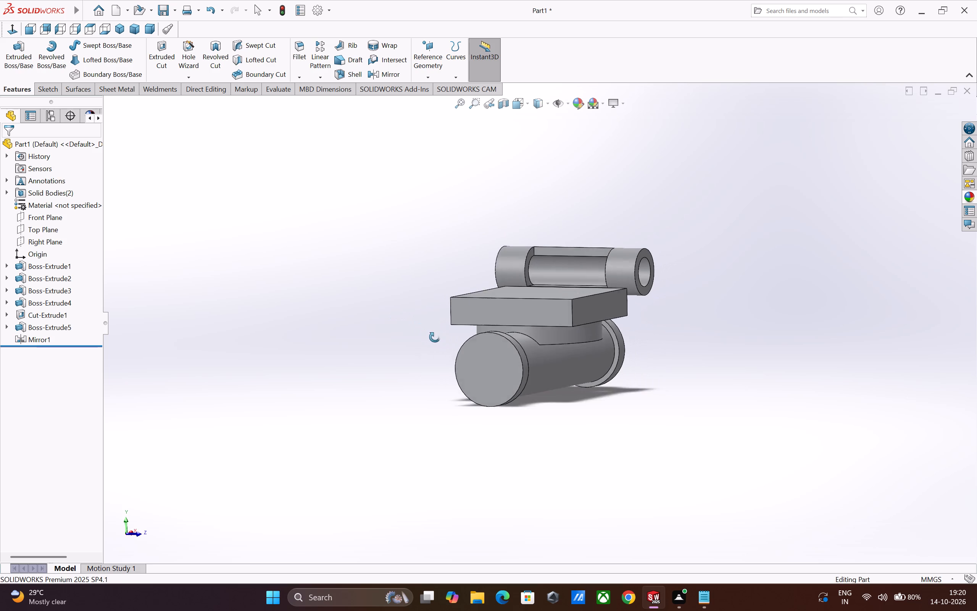
middle_drag(435, 337, 436, 338)
scroll(531, 385, up, 1)
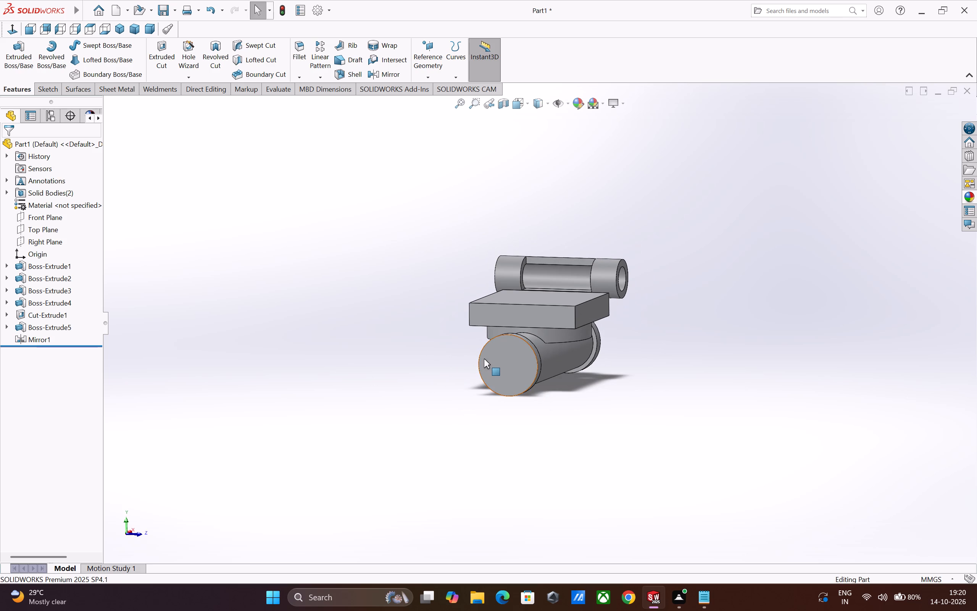
scroll(485, 358, down, 1)
middle_drag(474, 388, 432, 322)
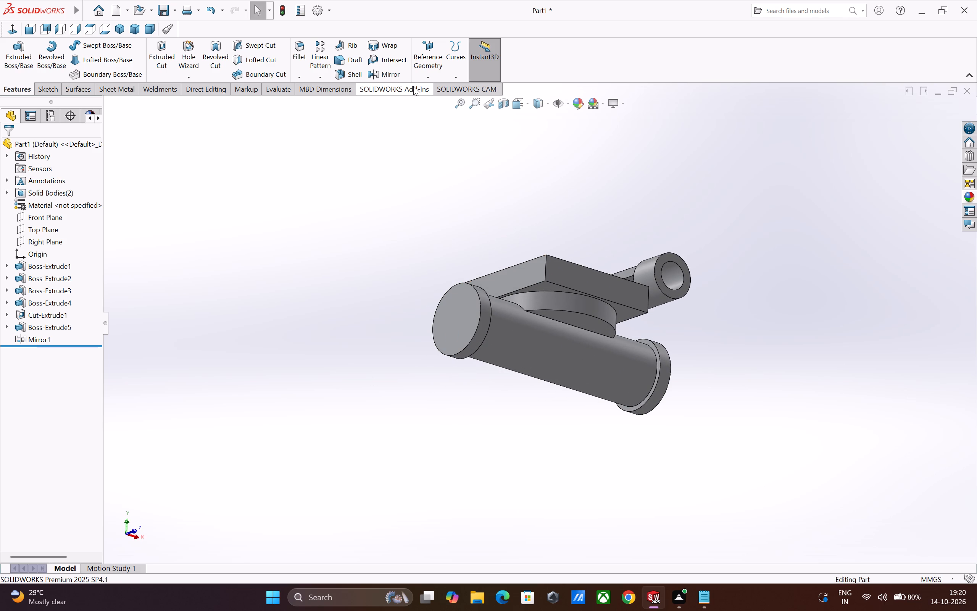
click(424, 80)
click(433, 91)
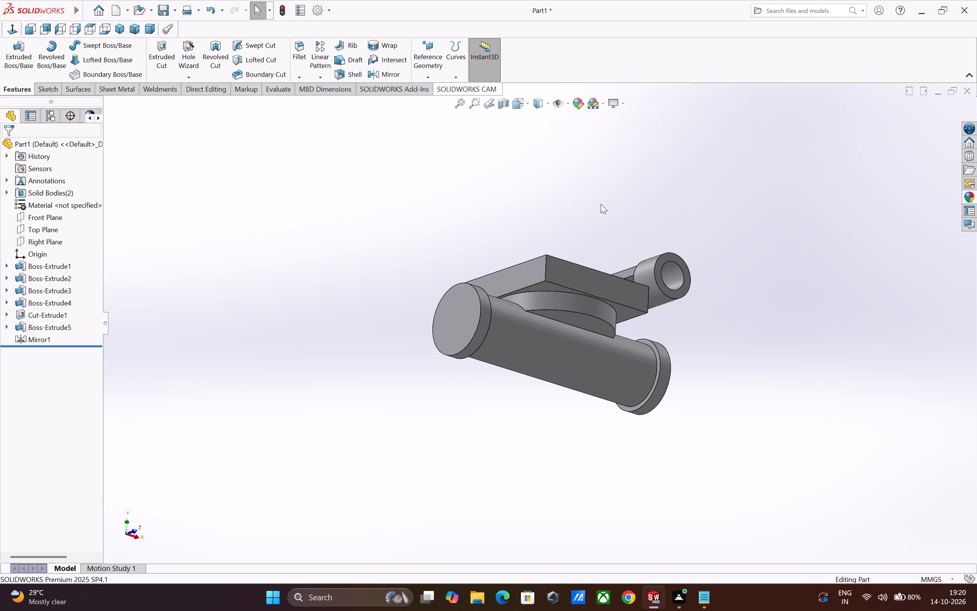
click(583, 324)
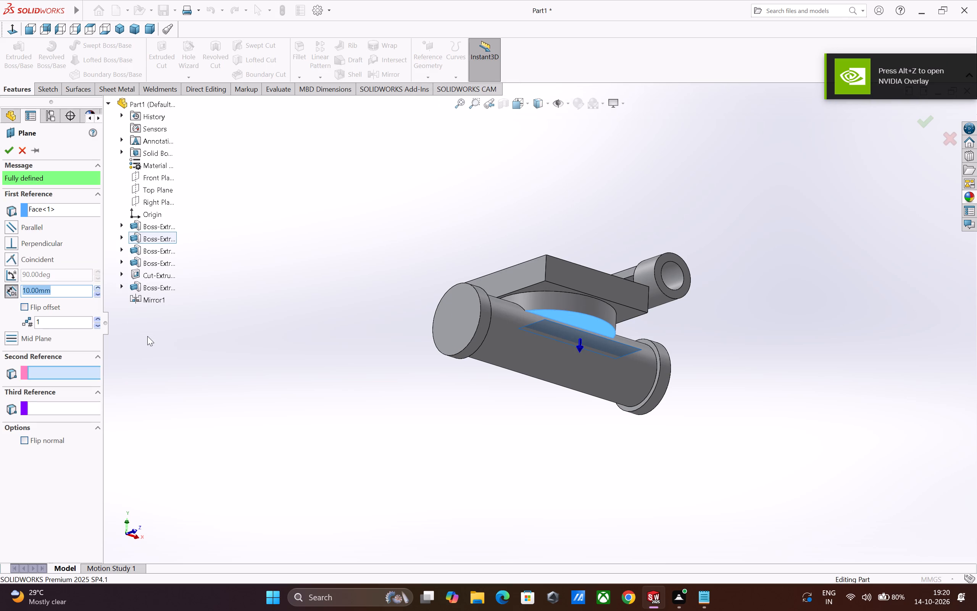
double_click(60, 295)
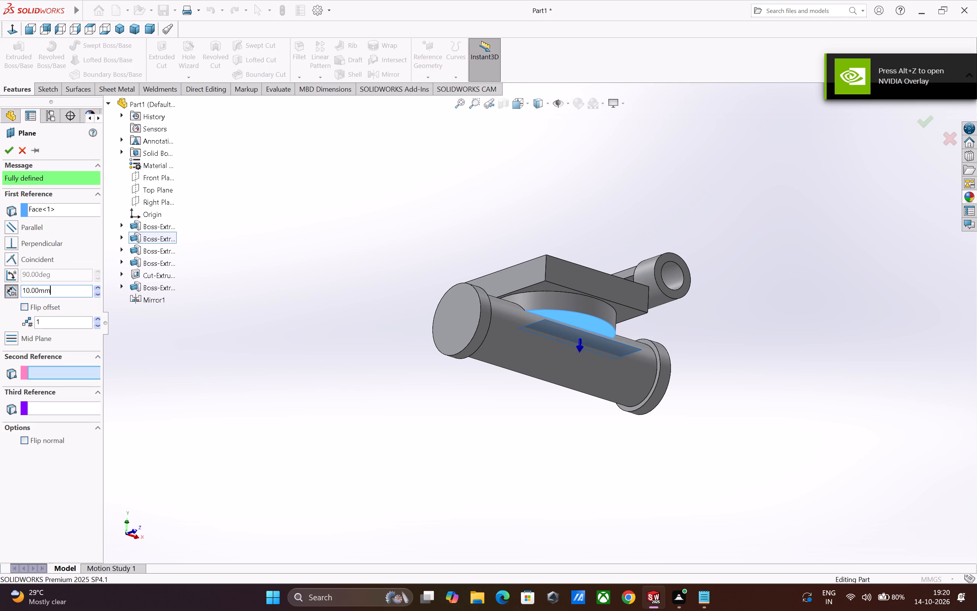
key(1)
text(0=)
key(1)
key(5)
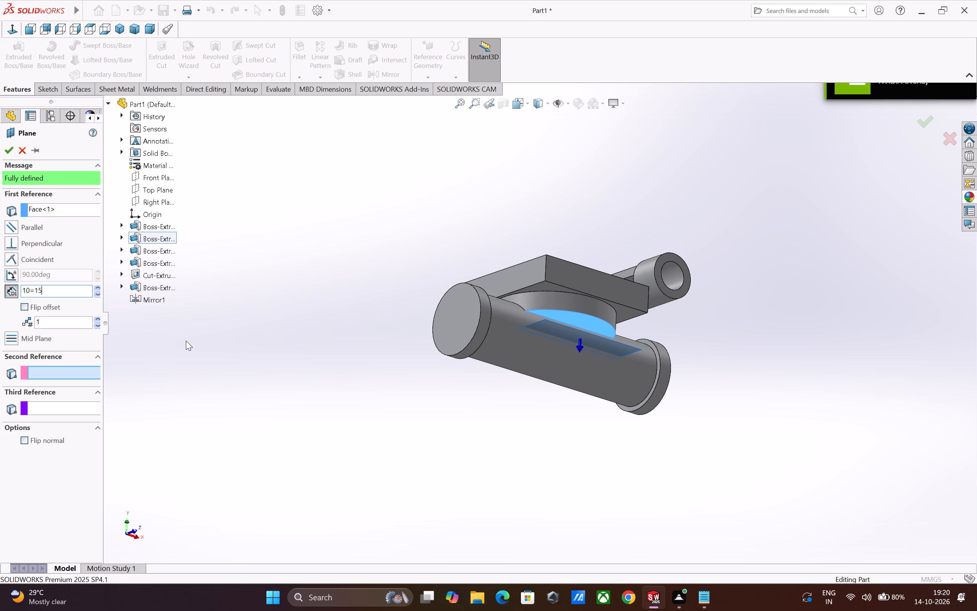
key(BackSpace)
key(BackSpace)
key(BackSpace)
key(plus)
text(15)
key(Return)
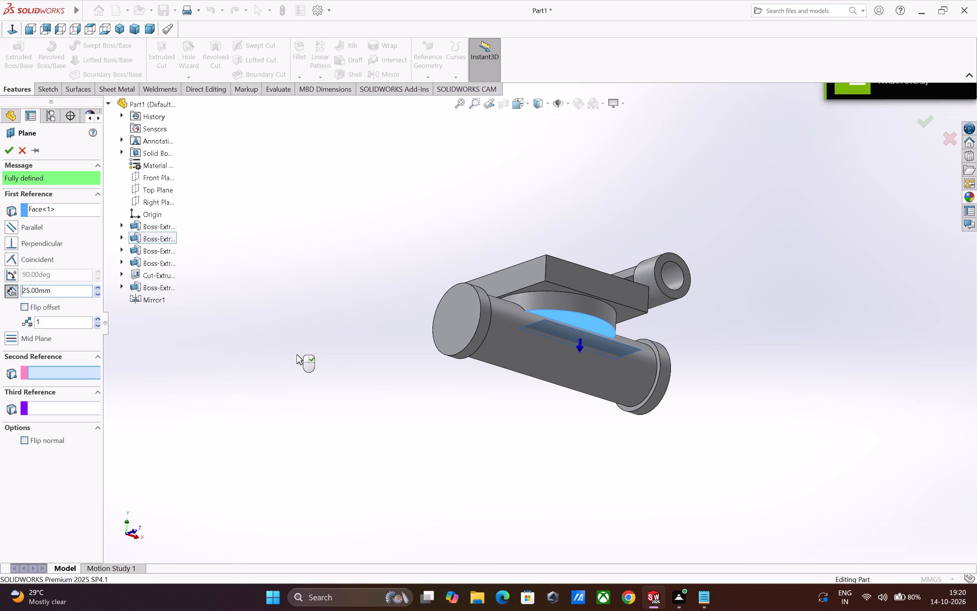
middle_drag(435, 374, 402, 417)
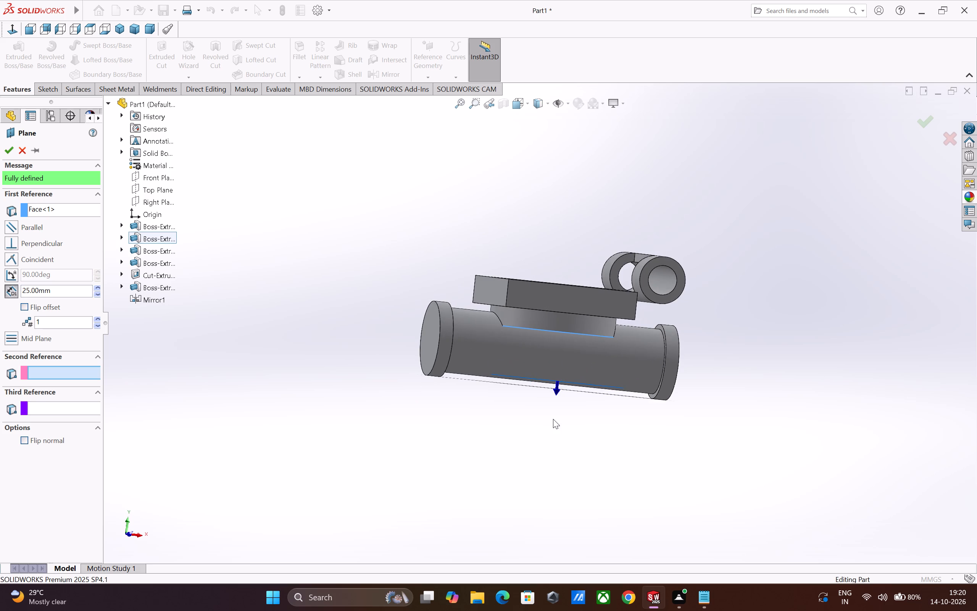
scroll(553, 418, up, 2)
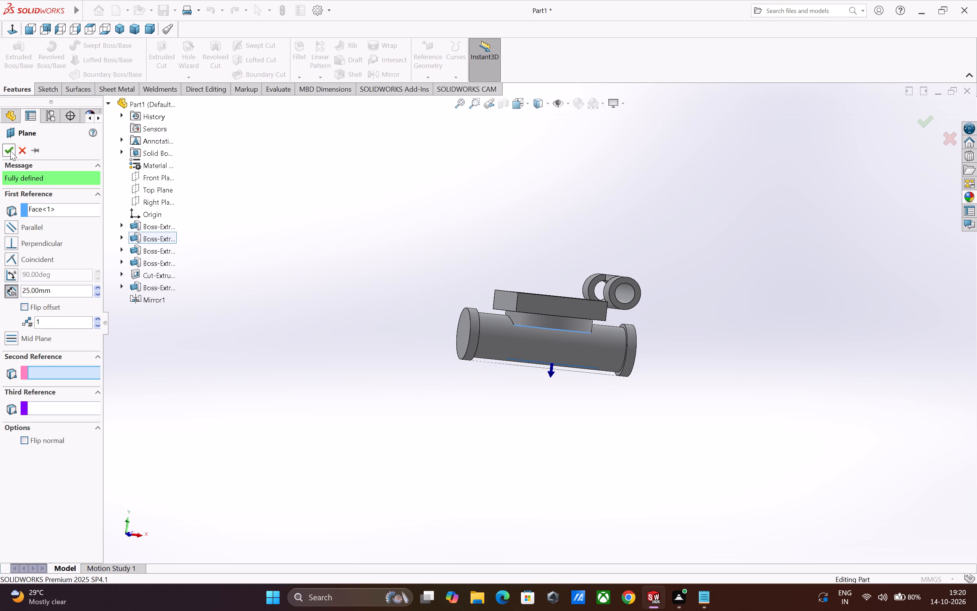
click(10, 151)
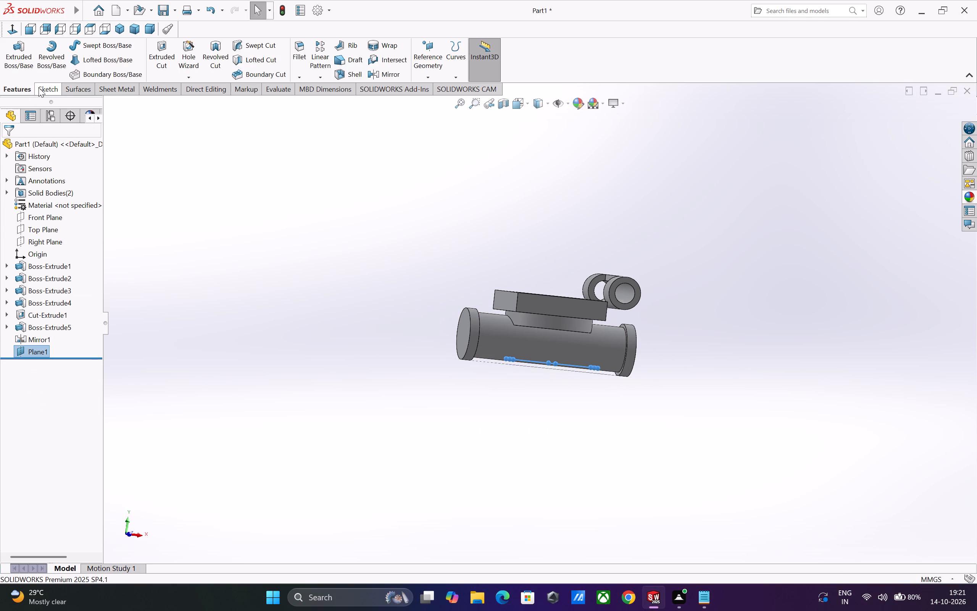
Start a sketch on the new offset plane beneath the round boss.
click(45, 89)
click(17, 61)
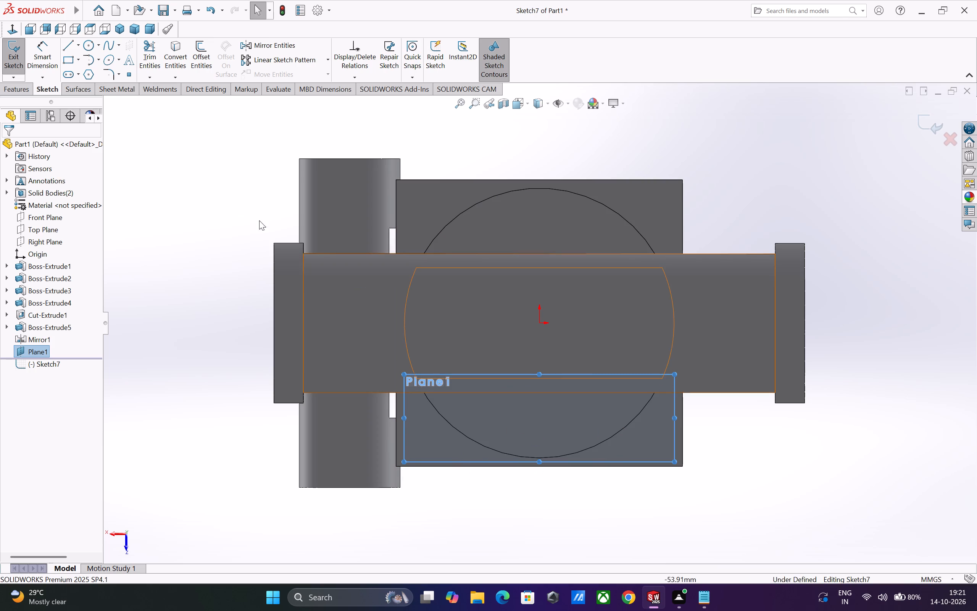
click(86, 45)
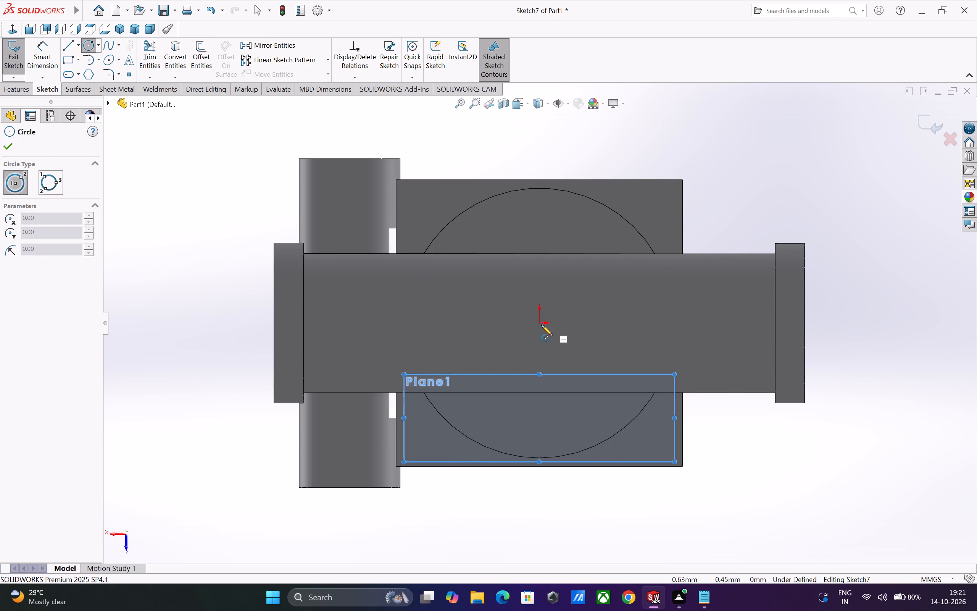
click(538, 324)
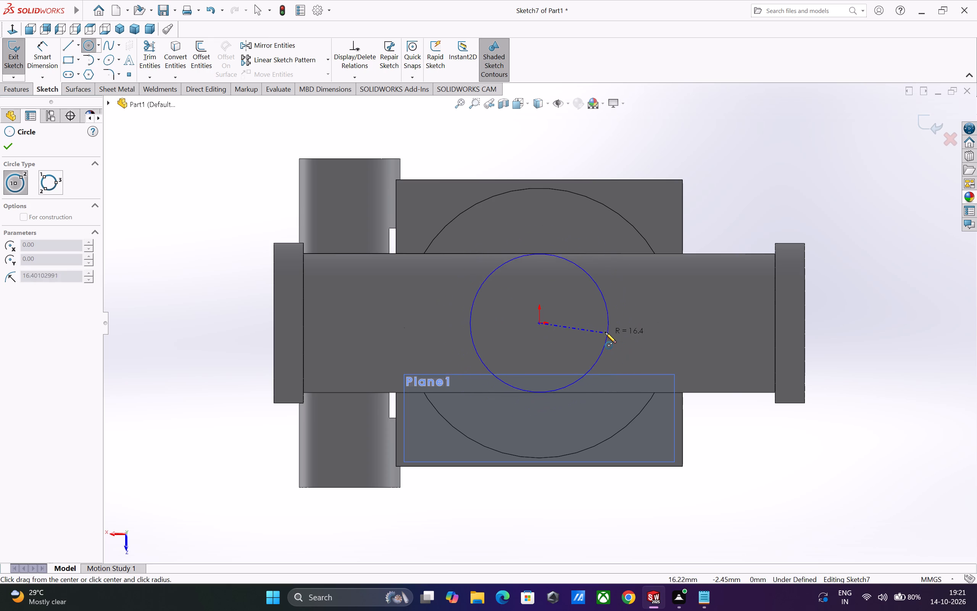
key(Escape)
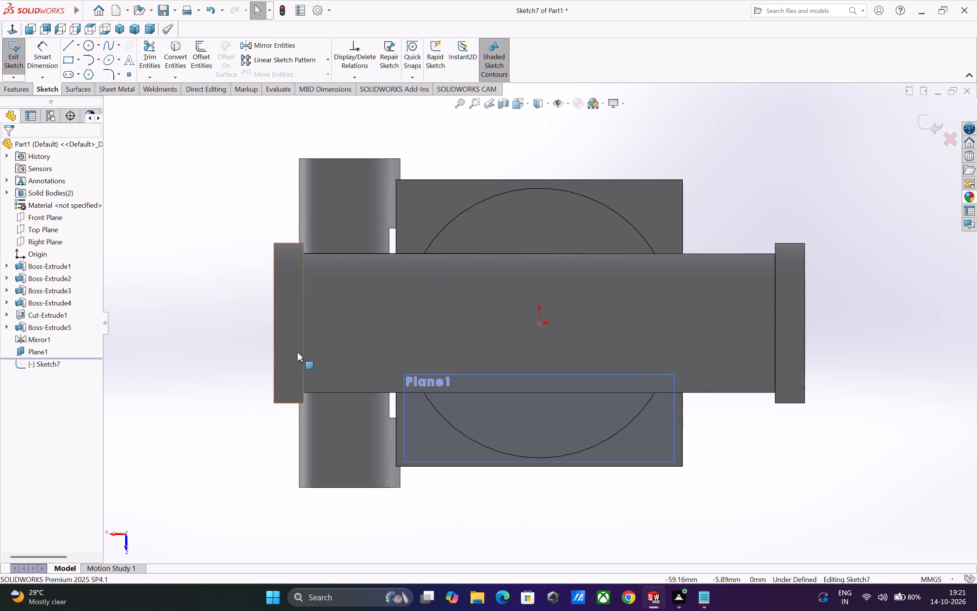
Sketch a circle centred on the origin on the offset plane and dimension its diameter to 42 mm.
click(86, 45)
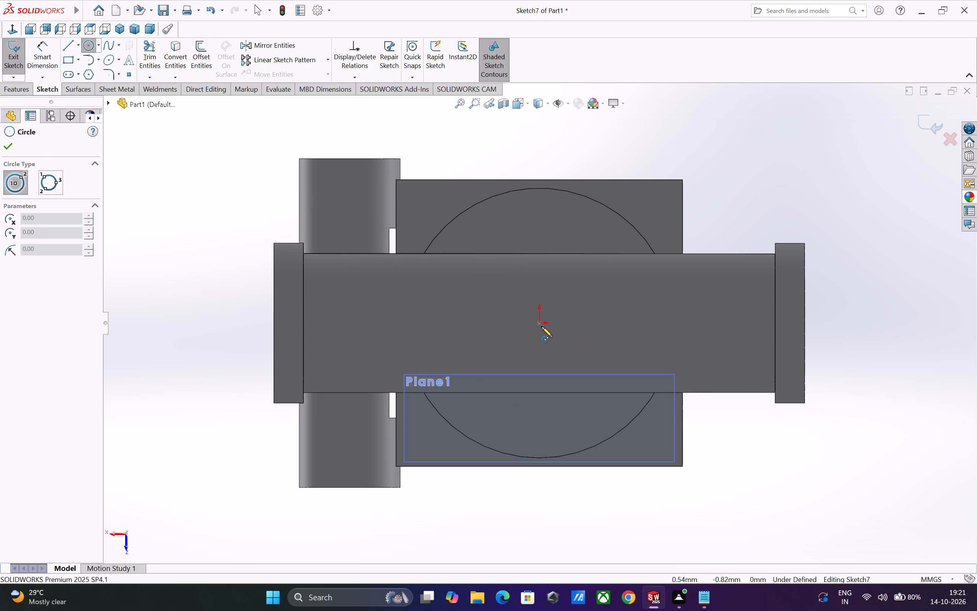
click(541, 324)
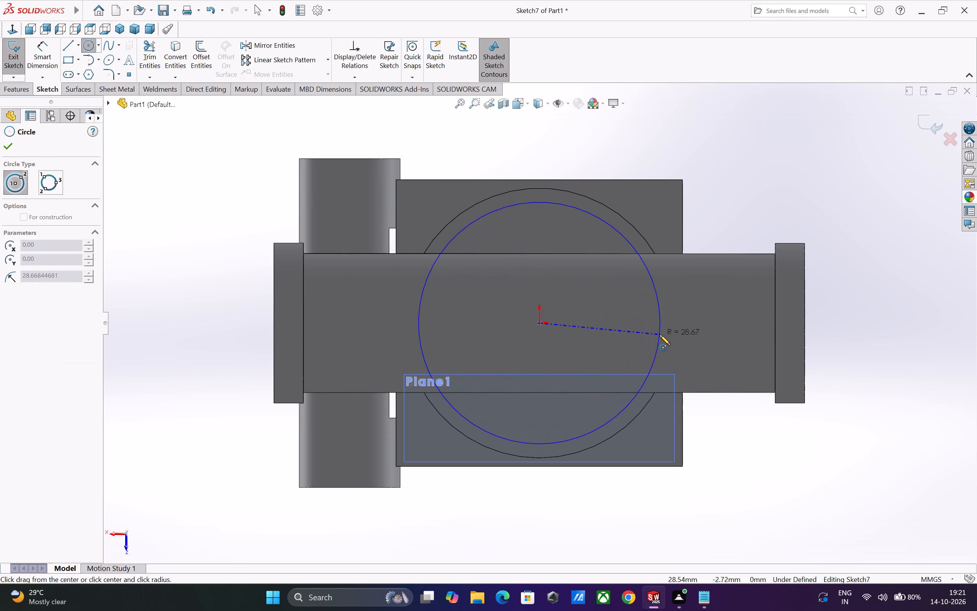
click(646, 336)
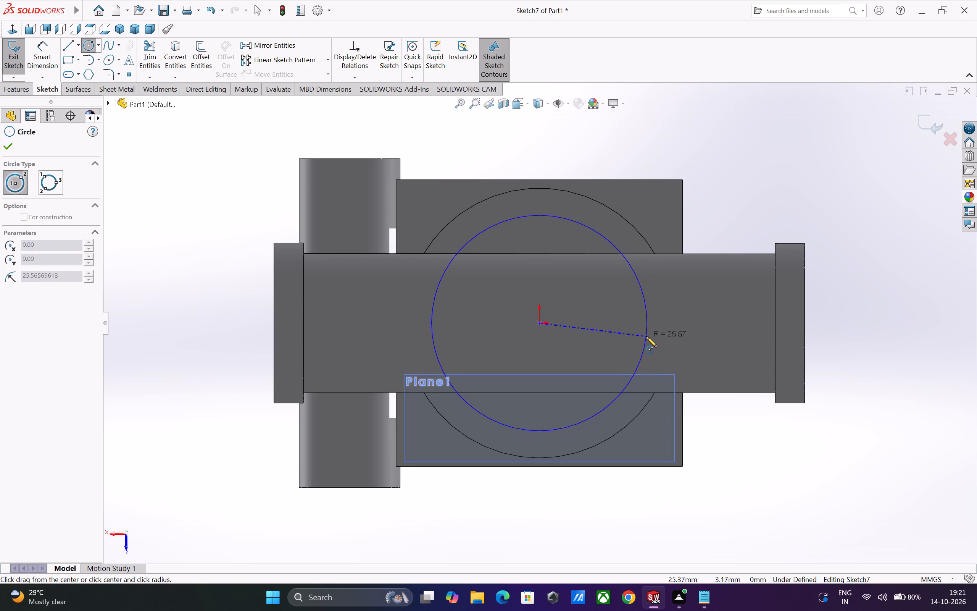
key(Escape)
click(42, 71)
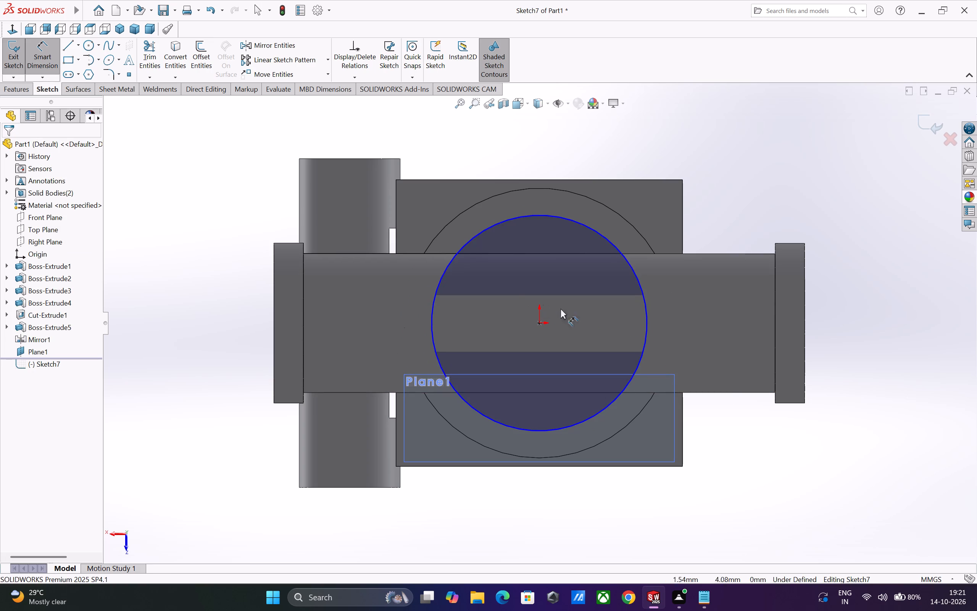
click(644, 346)
click(732, 348)
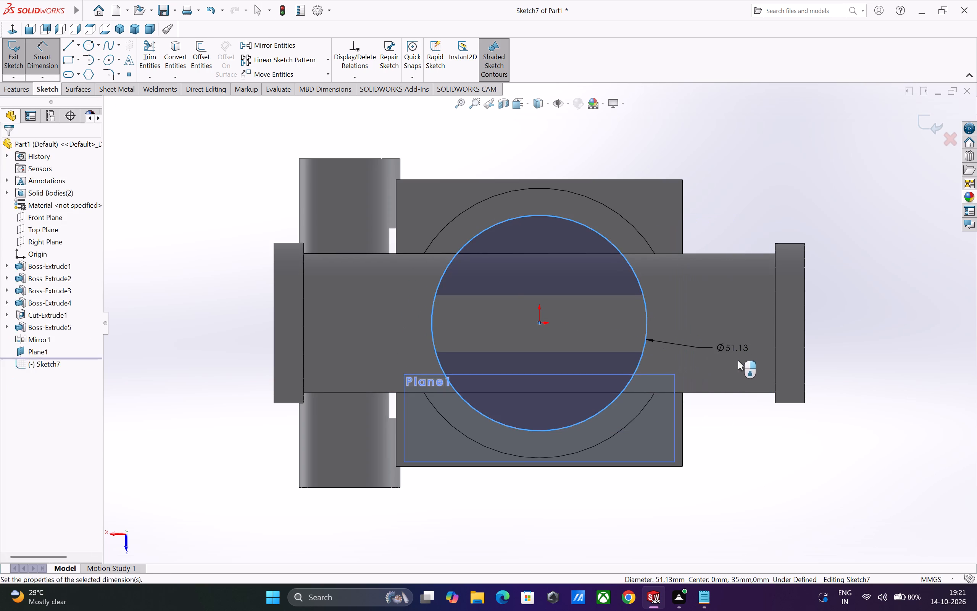
key(4)
key(2)
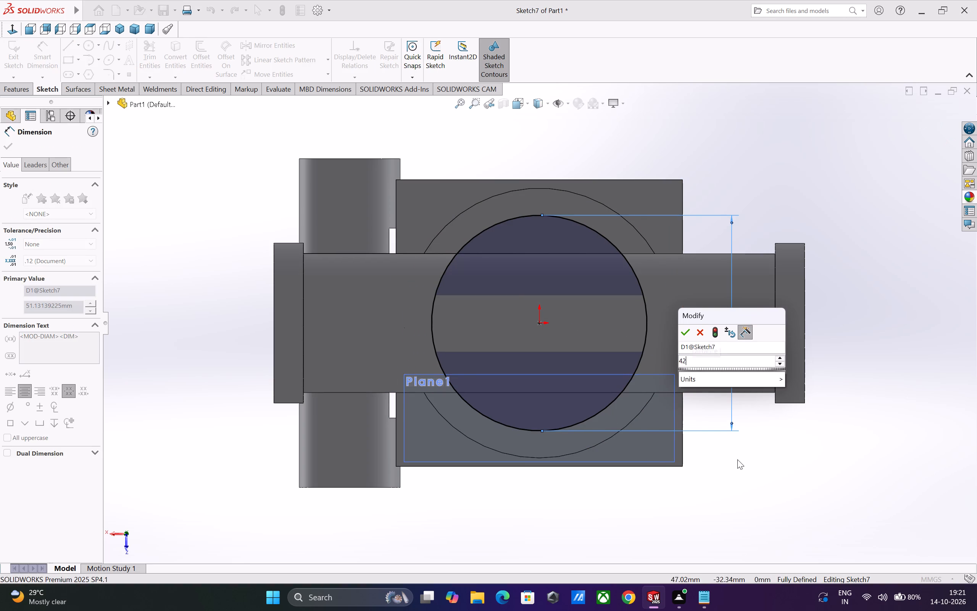
key(Return)
key(Escape)
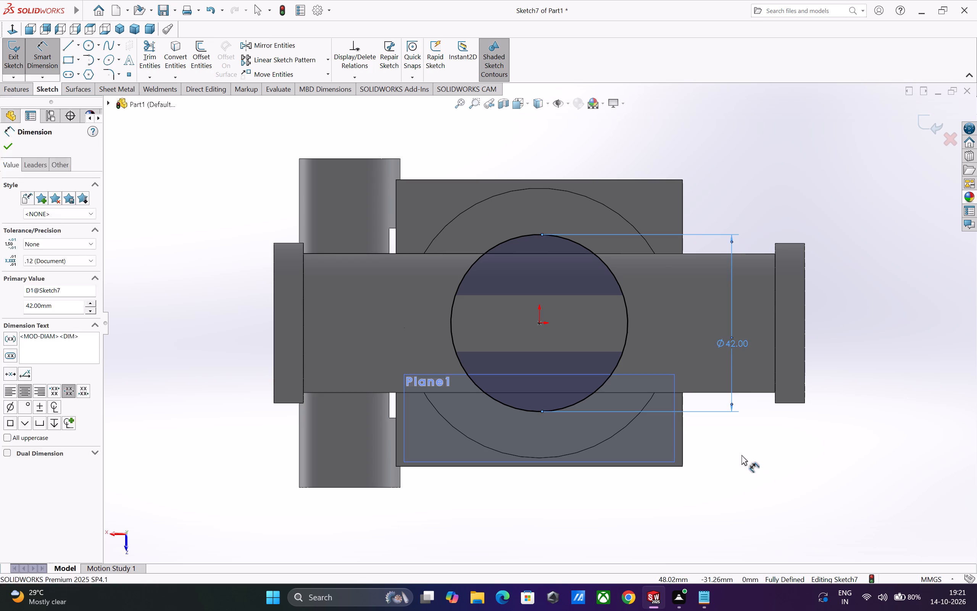
Extrude the 42 mm circle as a blind 14 mm boss pointing away from the plate, merged with the cylinder.
click(11, 90)
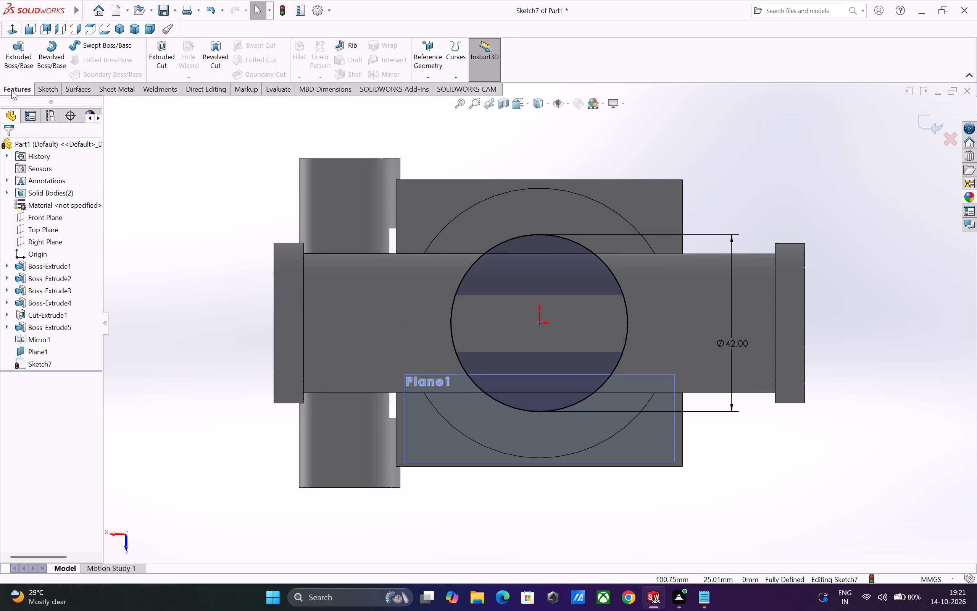
click(23, 65)
middle_drag(487, 369, 387, 427)
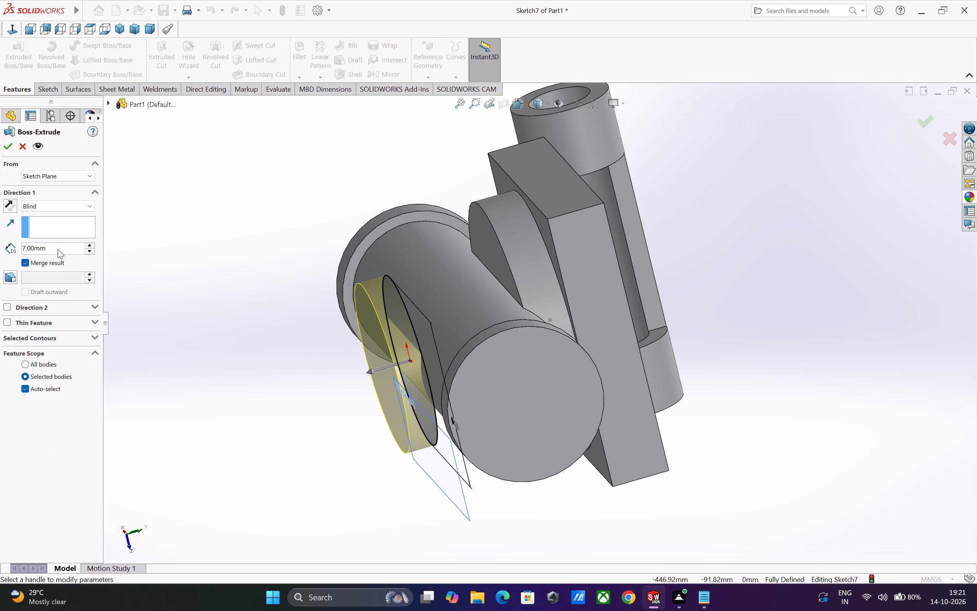
double_click(58, 249)
key(1)
key(4)
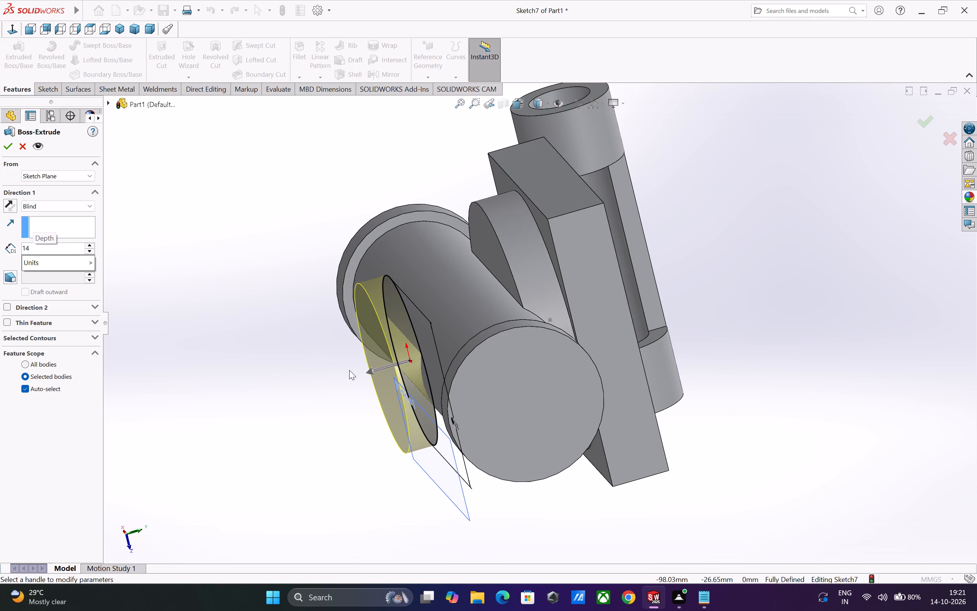
key(Return)
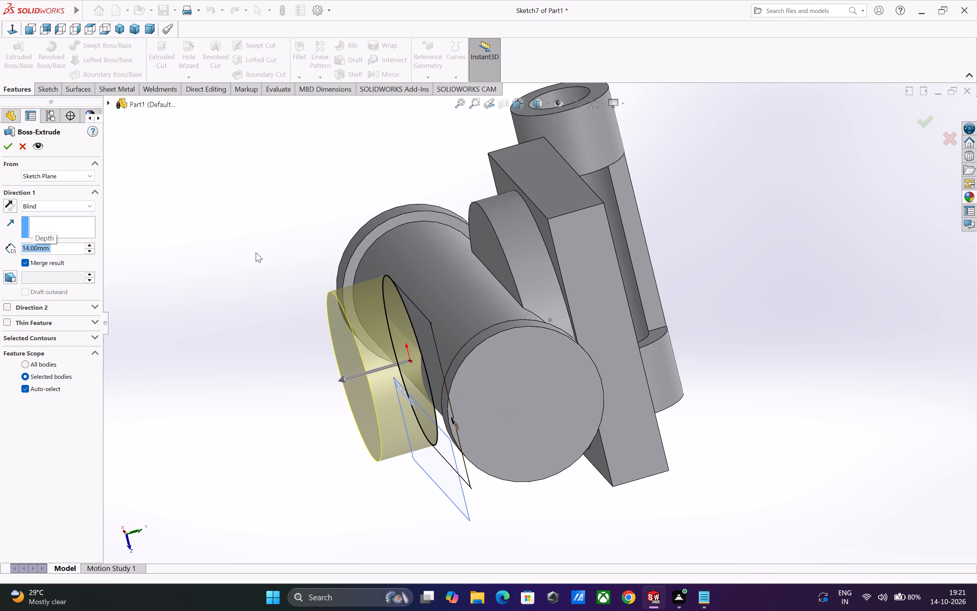
click(10, 148)
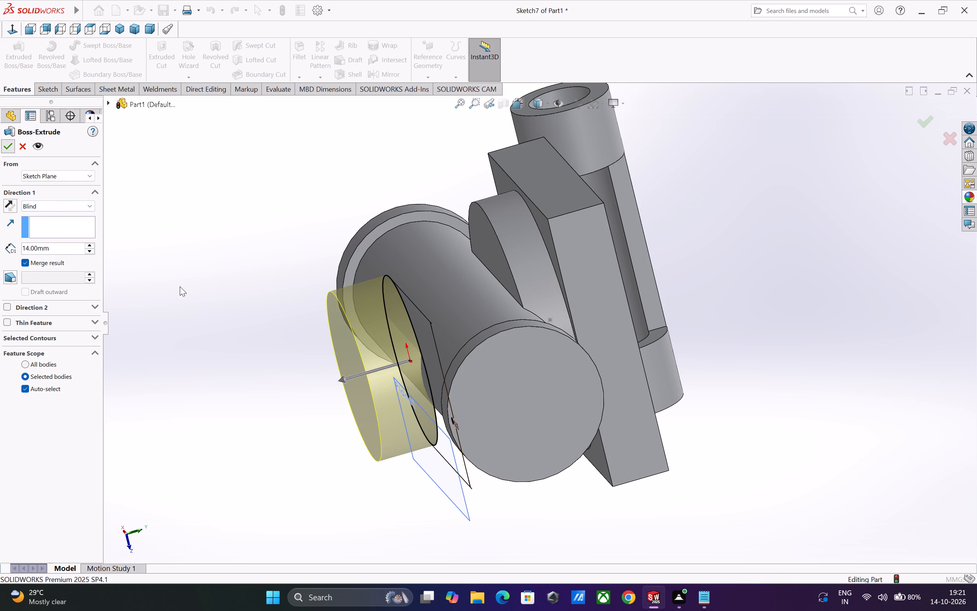
click(276, 369)
On the end face of the 42 mm boss, sketch a circle centred on the origin and dimension its diameter to 45 mm.
middle_drag(306, 394, 314, 390)
click(360, 383)
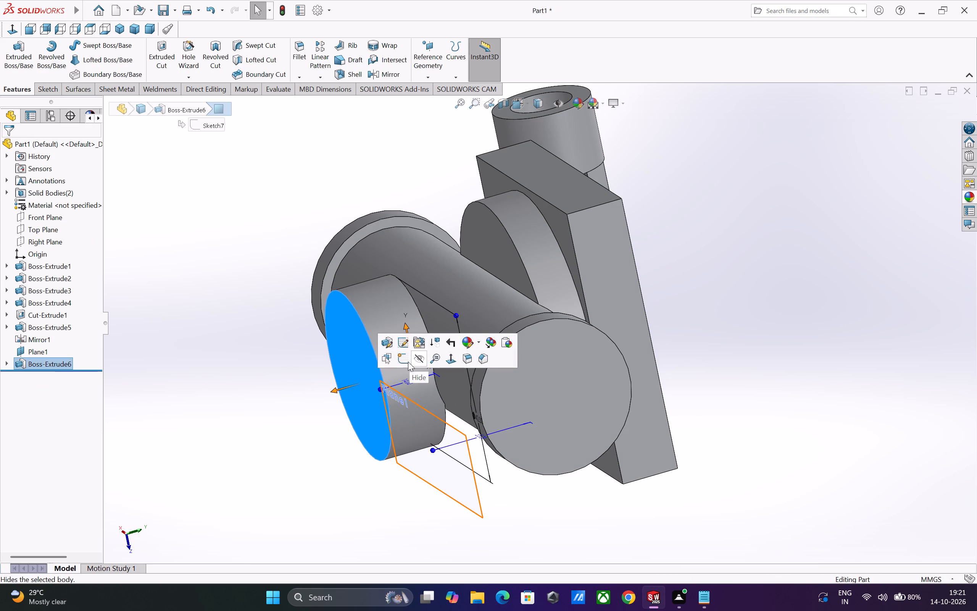
click(398, 361)
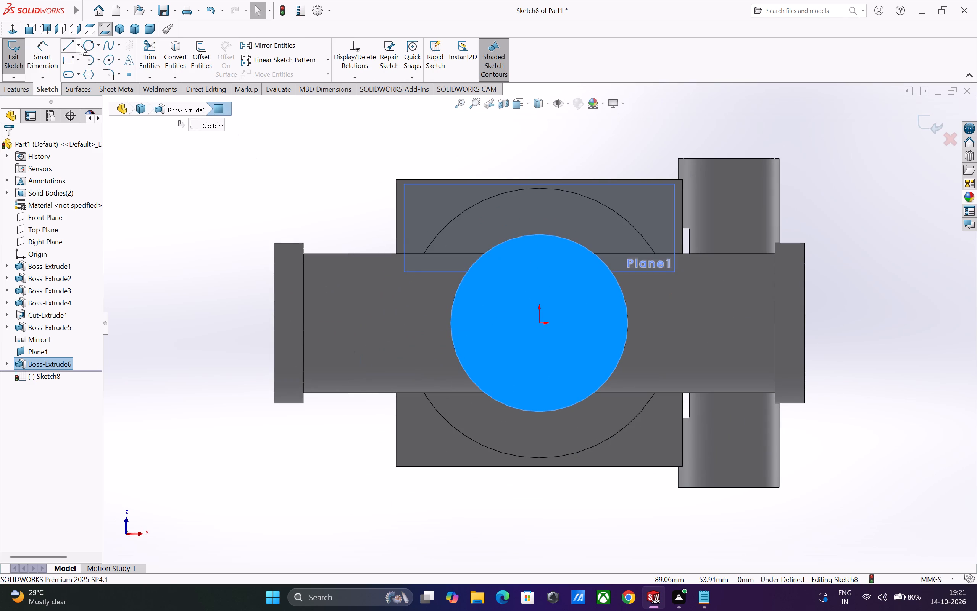
click(86, 47)
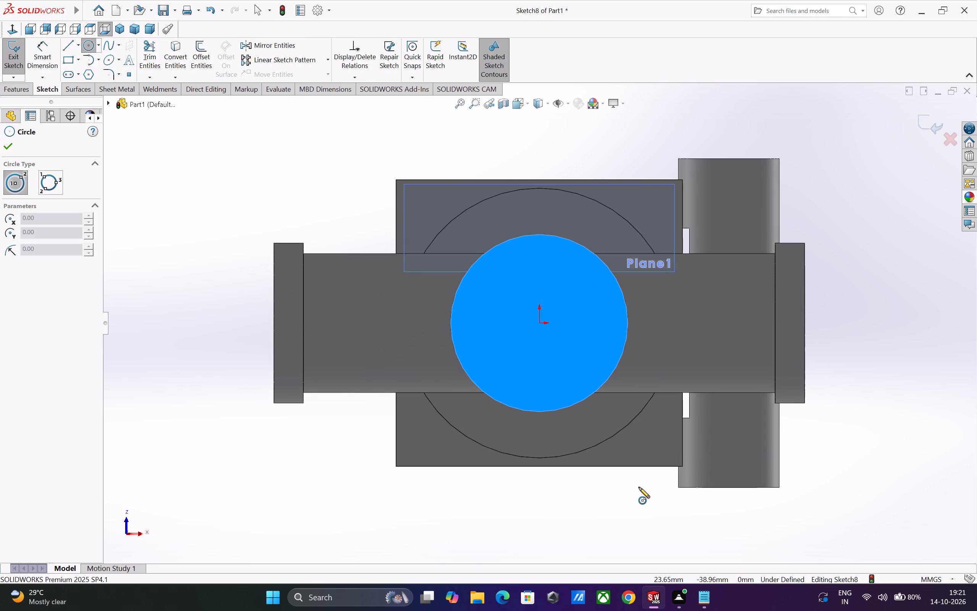
click(541, 324)
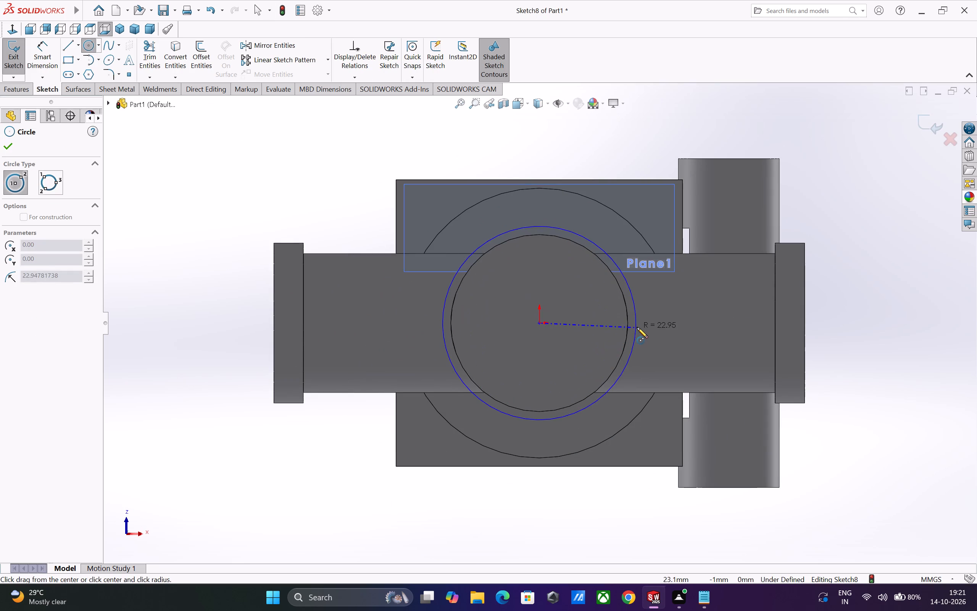
click(637, 327)
key(Escape)
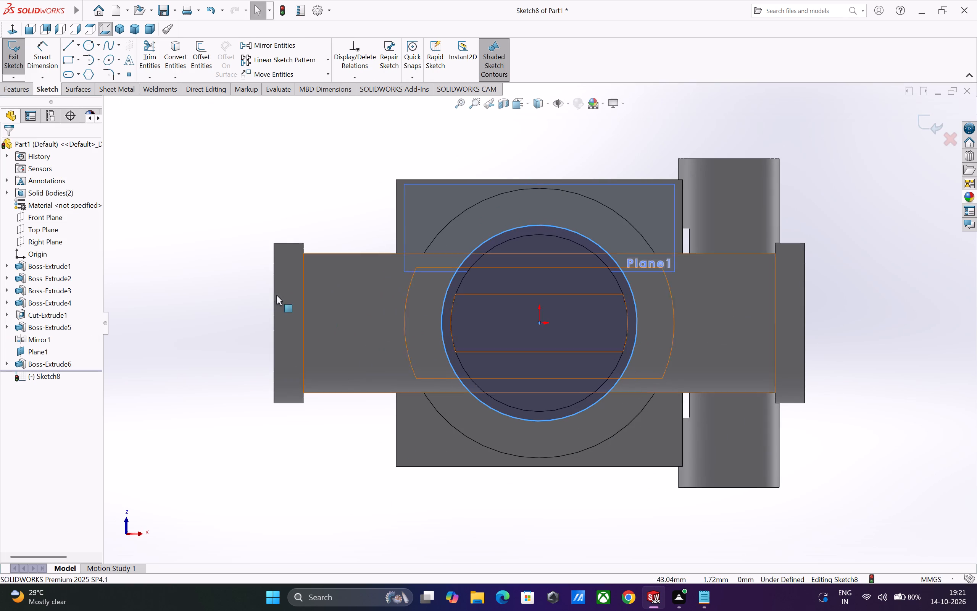
click(49, 69)
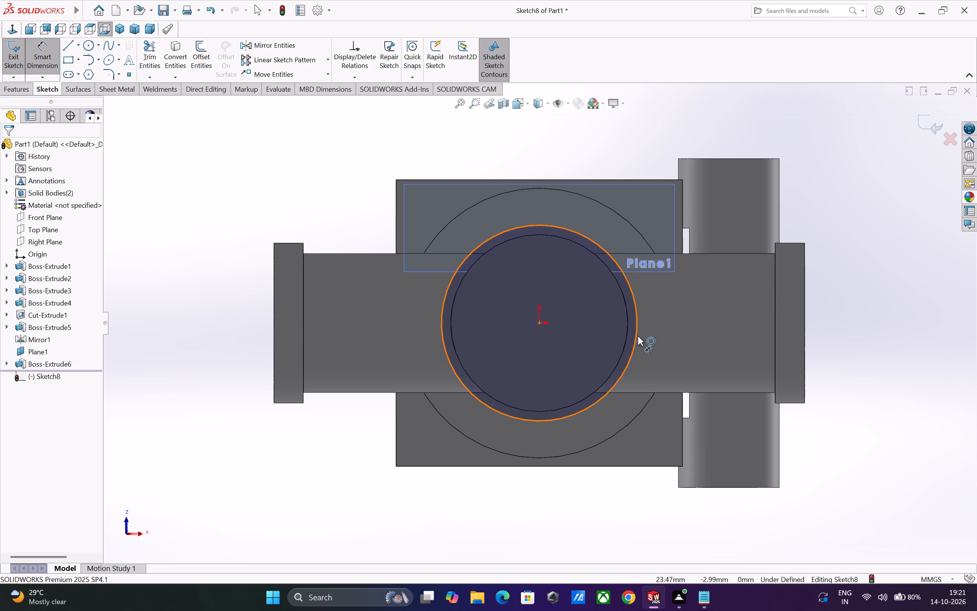
click(638, 336)
click(668, 338)
text(45)
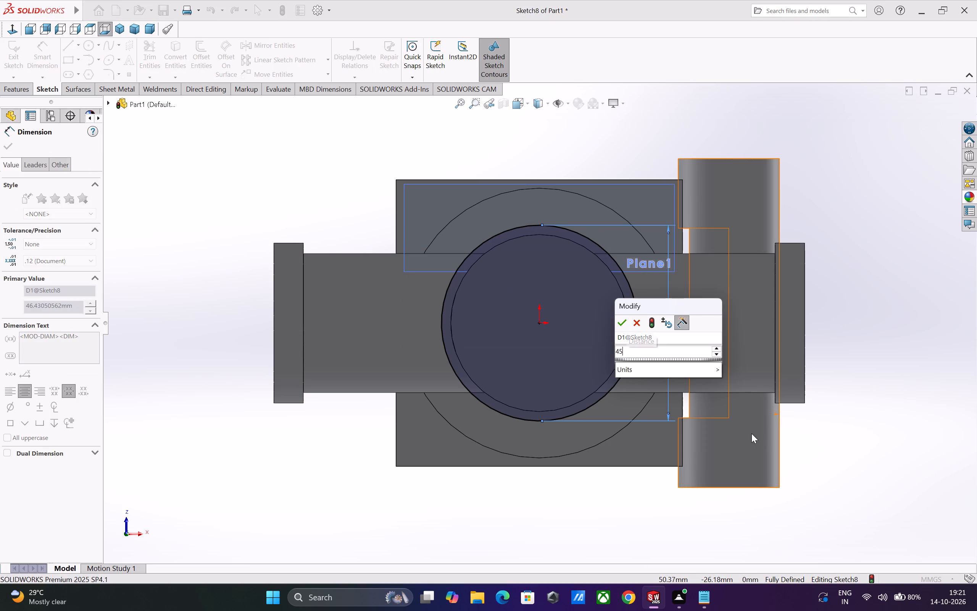
key(Return)
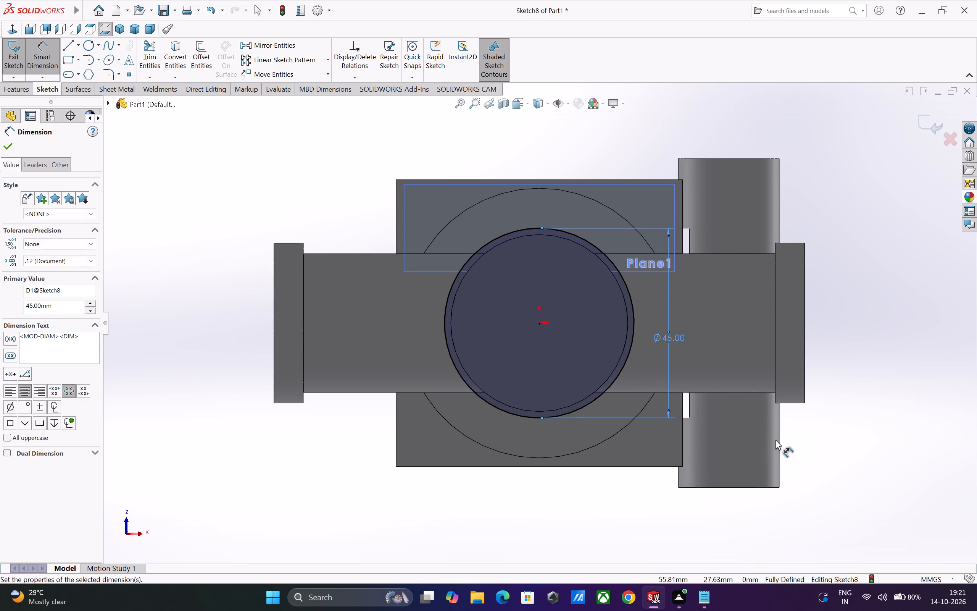
Extrude the 45 mm circle as a blind 20 mm boss pointing away from the plate, with its result merged.
middle_drag(775, 440, 712, 449)
drag(13, 152, 12, 148)
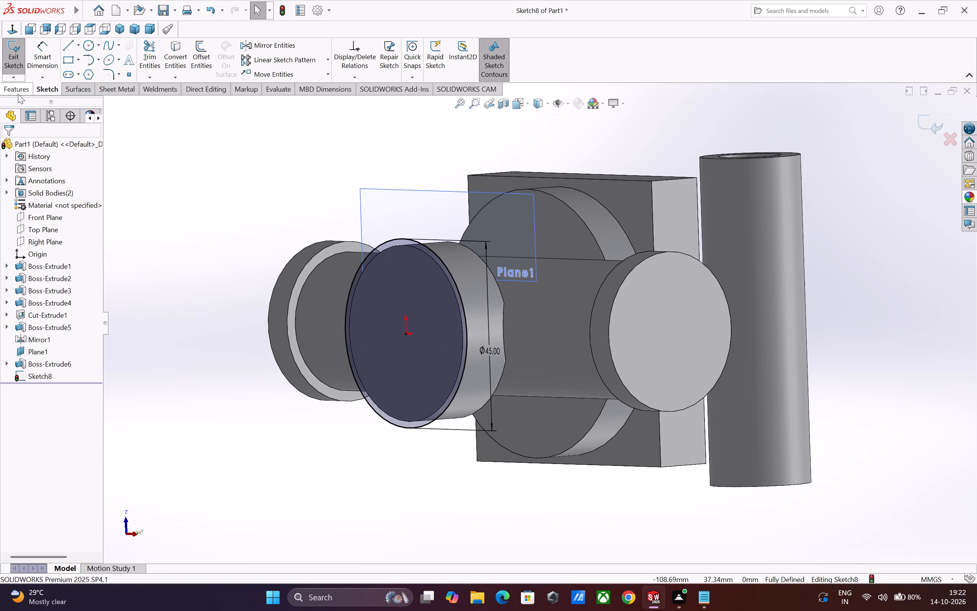
drag(18, 92, 18, 89)
click(18, 63)
key(2)
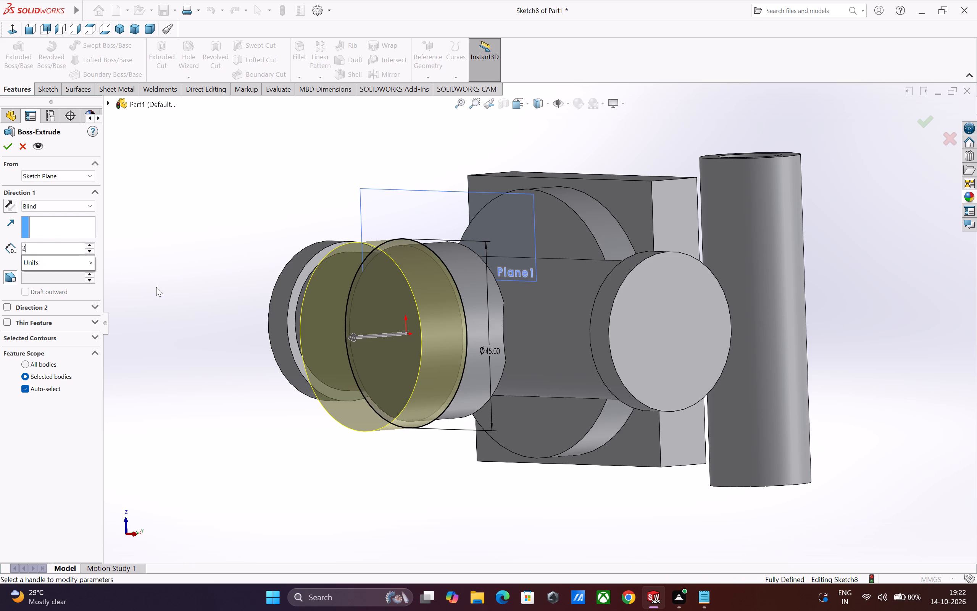
key(0)
key(Return)
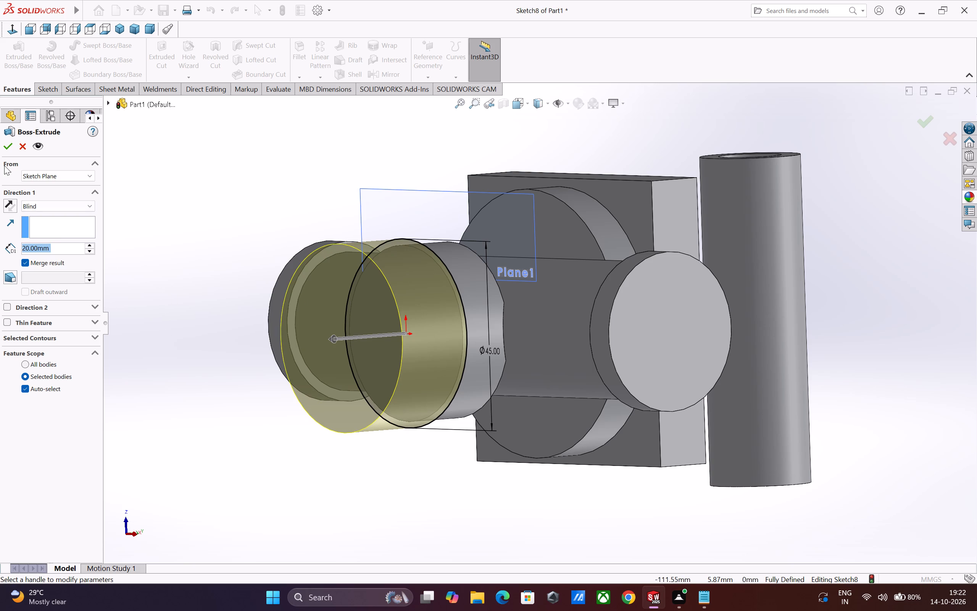
drag(242, 286, 226, 298)
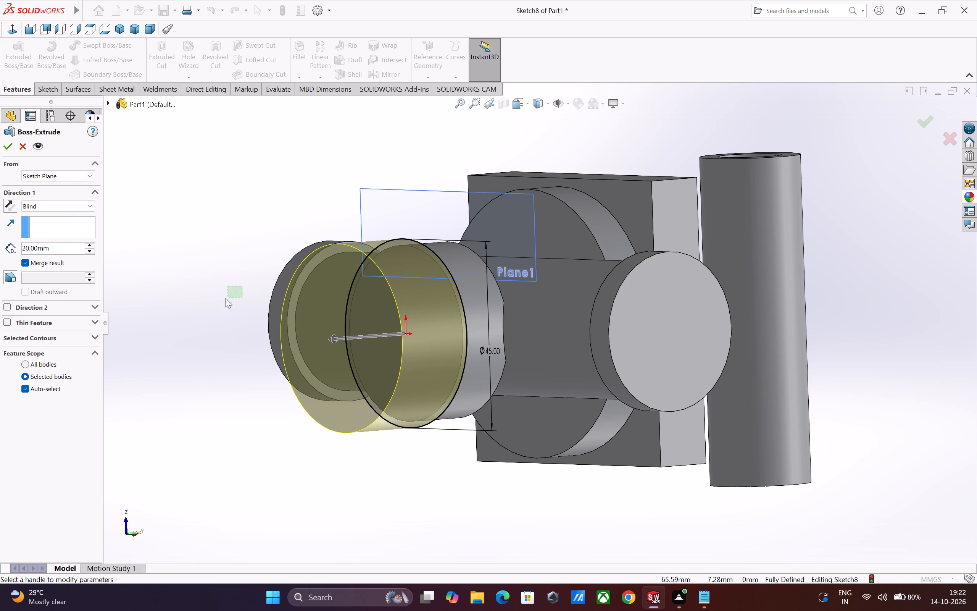
drag(226, 298, 216, 304)
middle_drag(284, 274, 212, 286)
scroll(282, 276, up, 1)
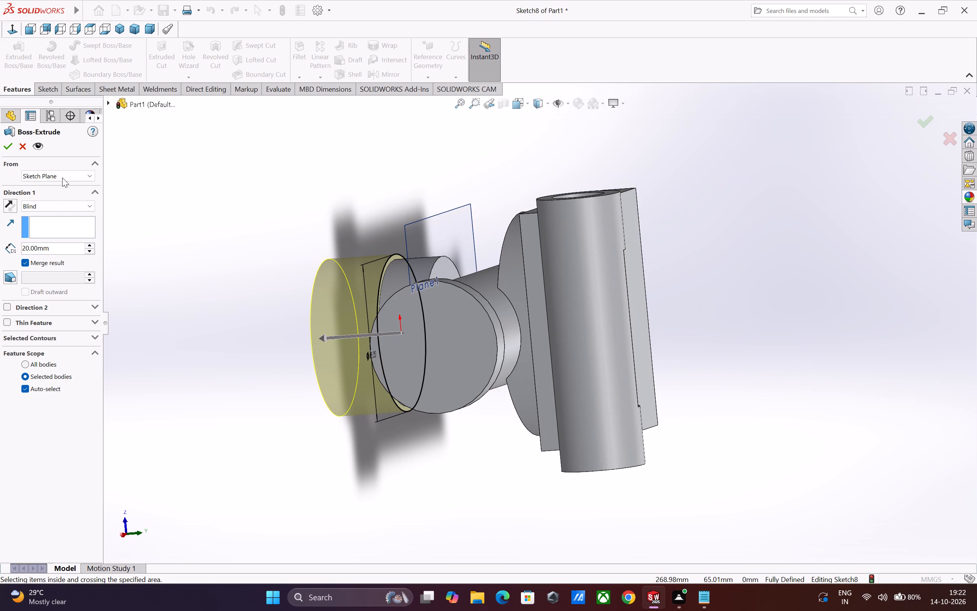
click(5, 149)
click(212, 263)
Redefine the offset reference plane by replacing its round boss face reference with the underside face of the square plate.
middle_drag(231, 274, 273, 274)
scroll(435, 412, up, 2)
middle_drag(499, 413, 503, 413)
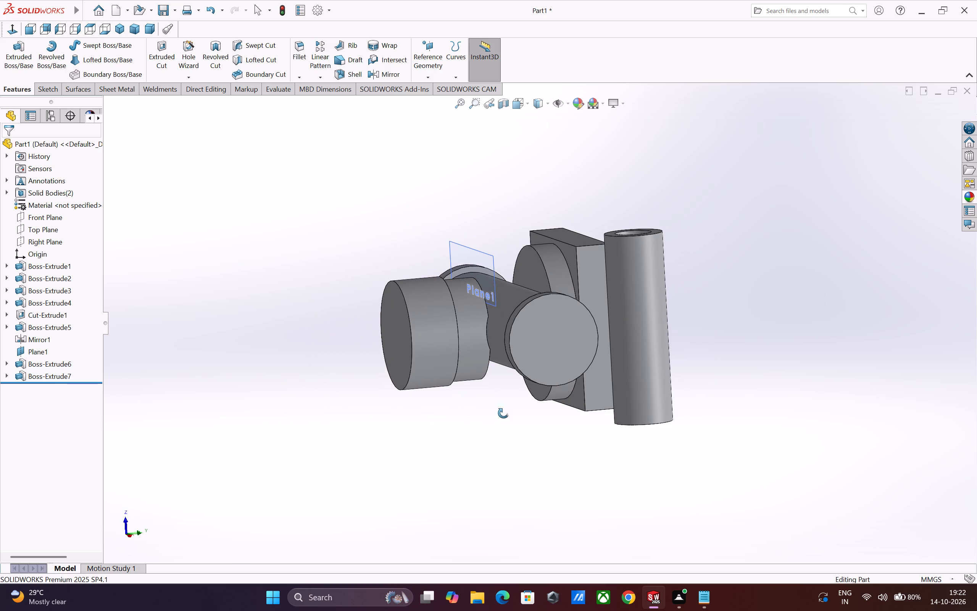
middle_drag(503, 413, 678, 506)
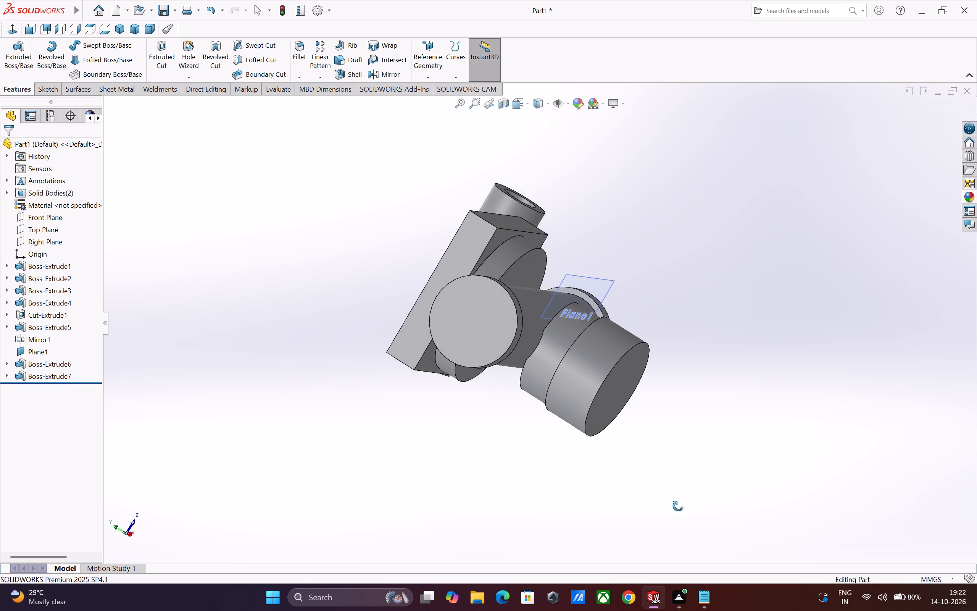
middle_drag(678, 506, 676, 530)
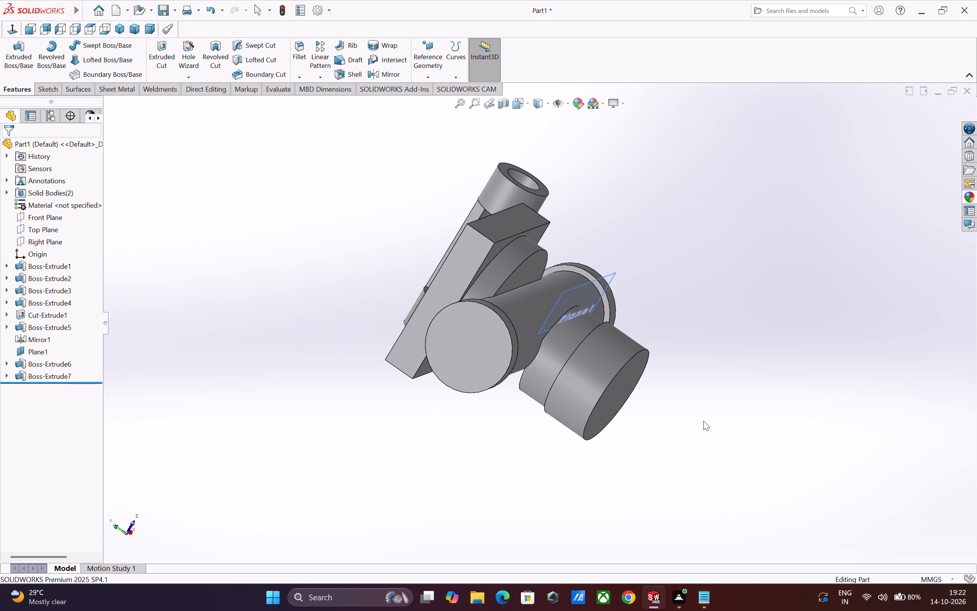
middle_drag(713, 394, 675, 425)
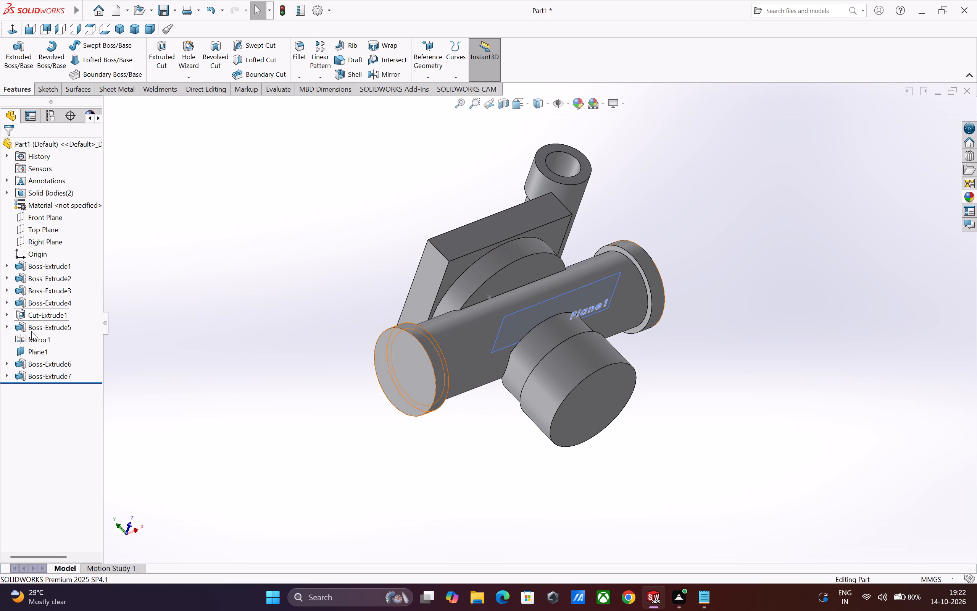
click(32, 348)
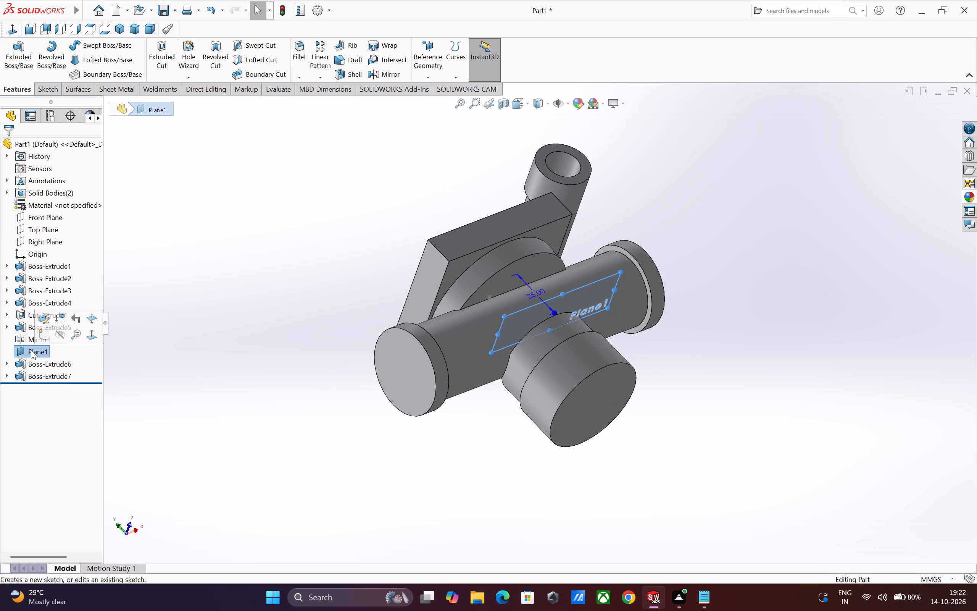
click(41, 322)
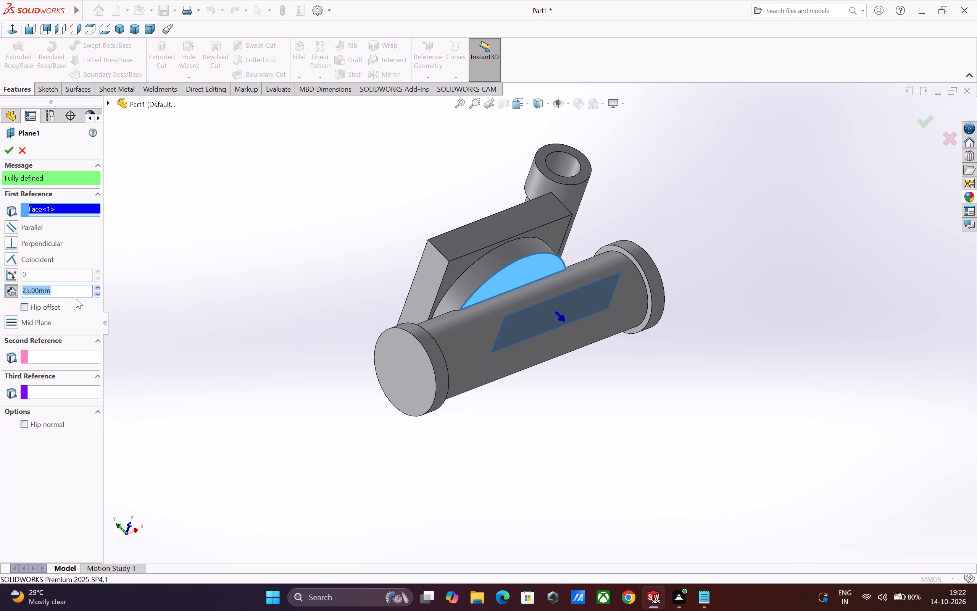
middle_drag(263, 350, 265, 358)
middle_drag(265, 358, 289, 405)
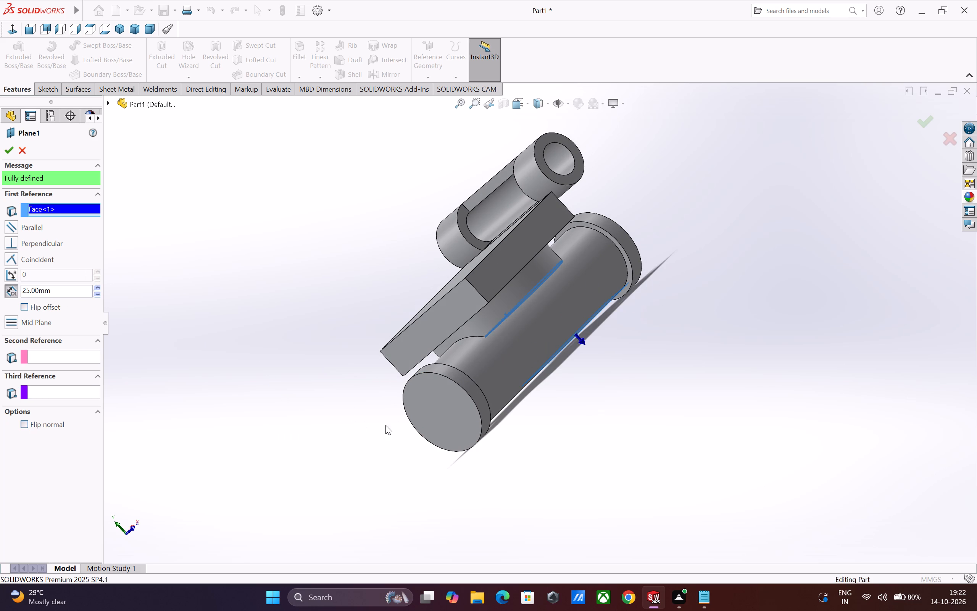
middle_drag(654, 487, 672, 488)
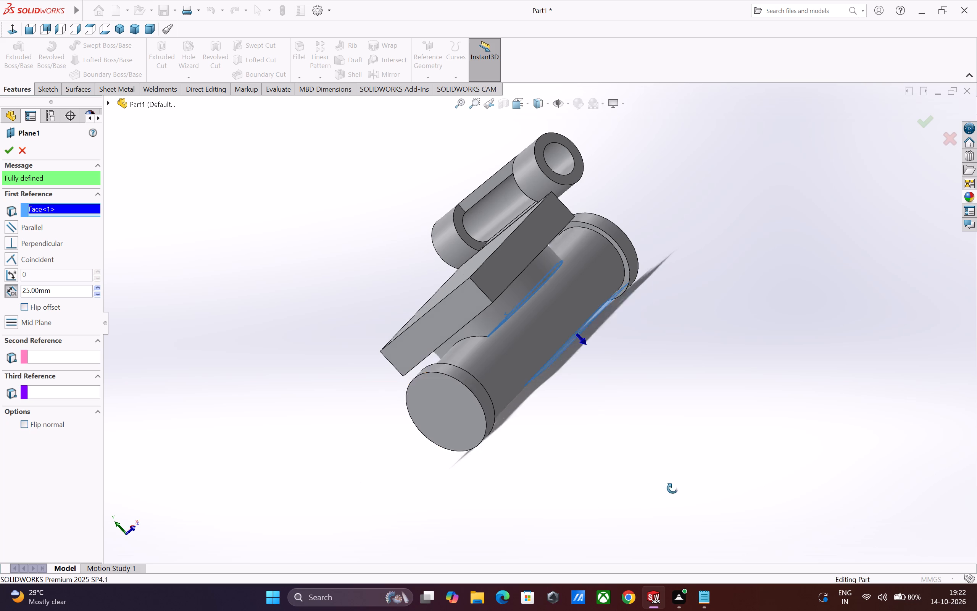
middle_drag(672, 488, 654, 461)
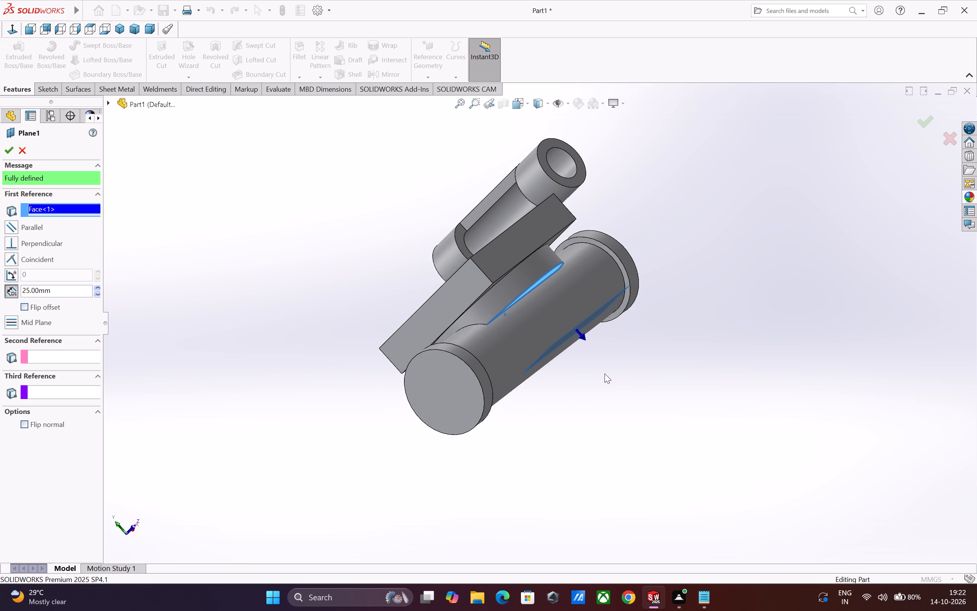
middle_drag(605, 373, 652, 387)
scroll(649, 385, up, 1)
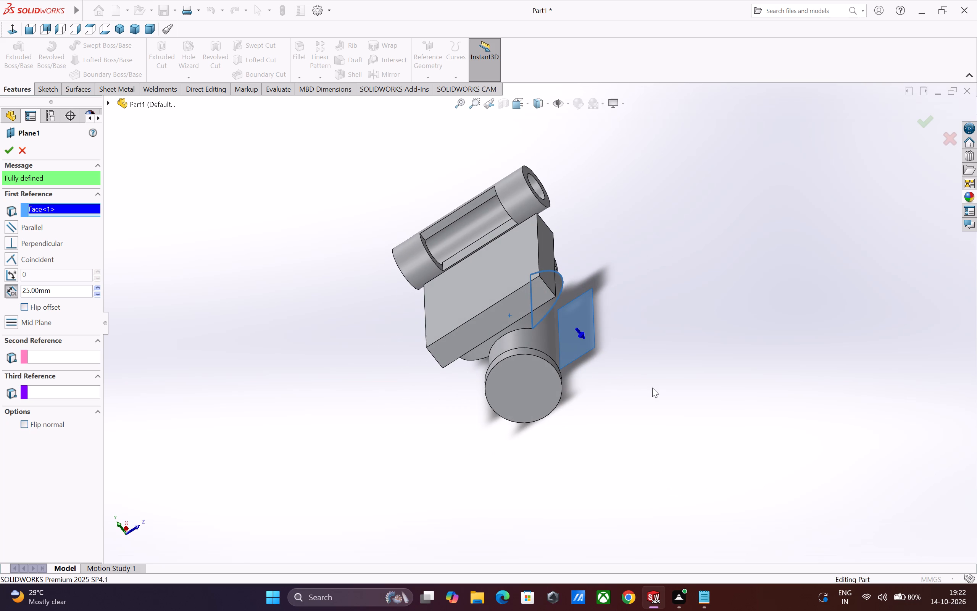
middle_drag(641, 391, 594, 372)
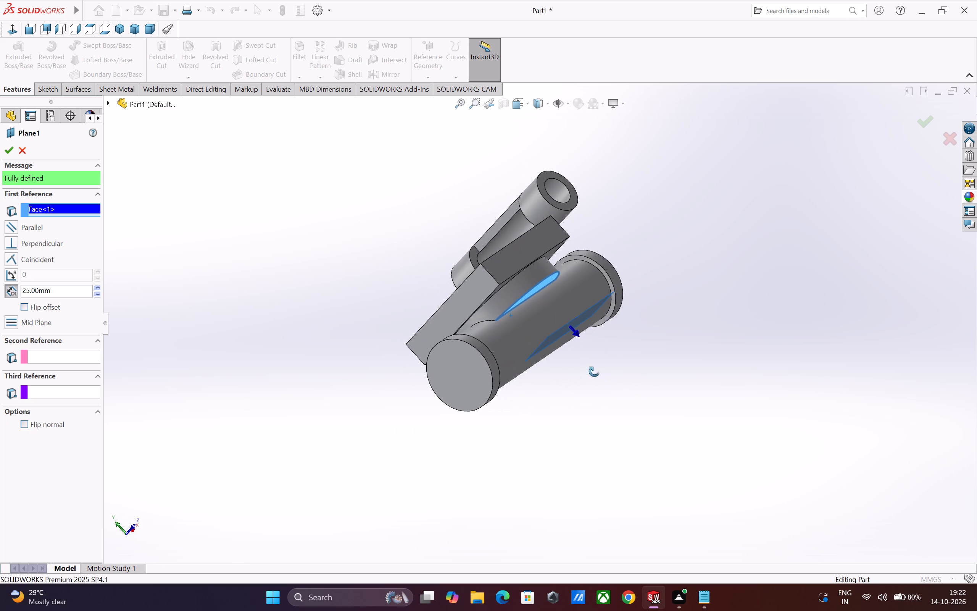
middle_drag(594, 372, 589, 370)
right_click(64, 209)
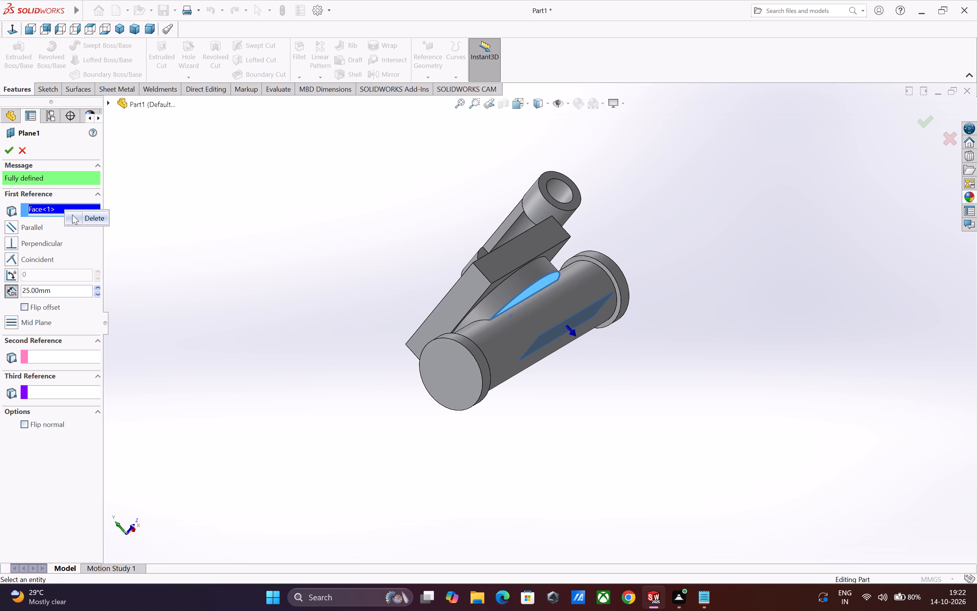
click(98, 221)
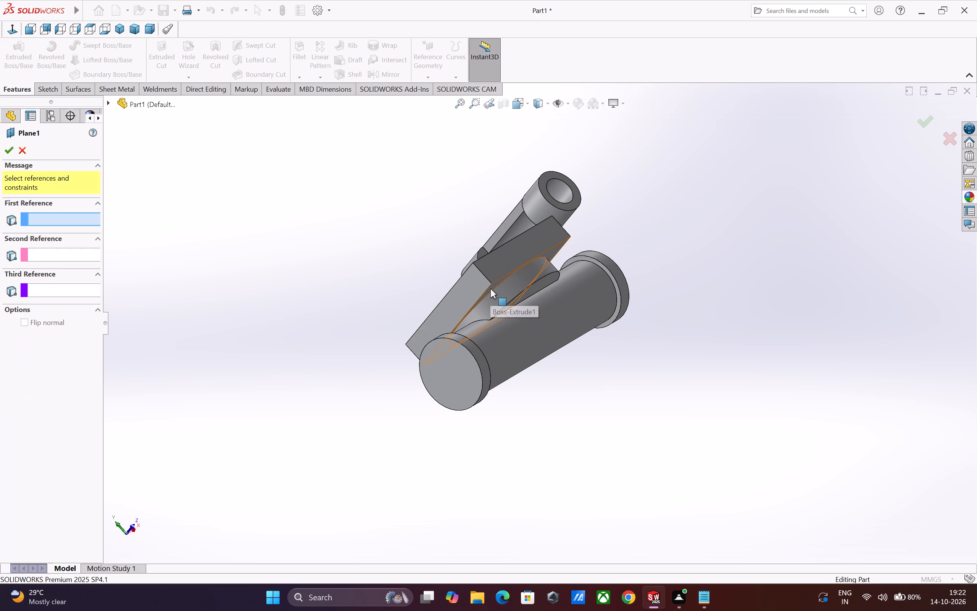
click(490, 289)
click(12, 149)
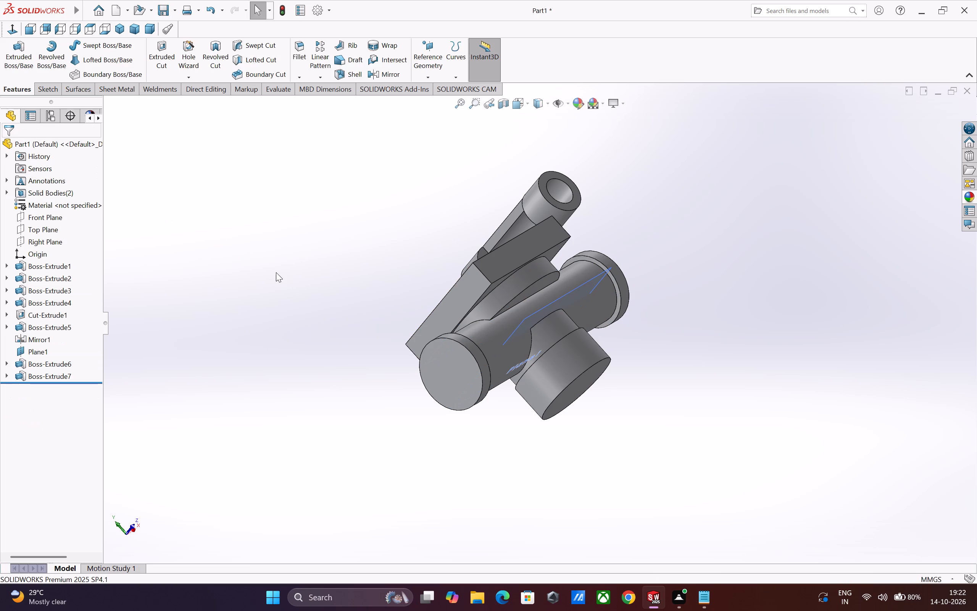
click(276, 272)
Examine the stepped lower bosses, horizontal cylinder and reference plane from several angles.
middle_drag(701, 418, 666, 417)
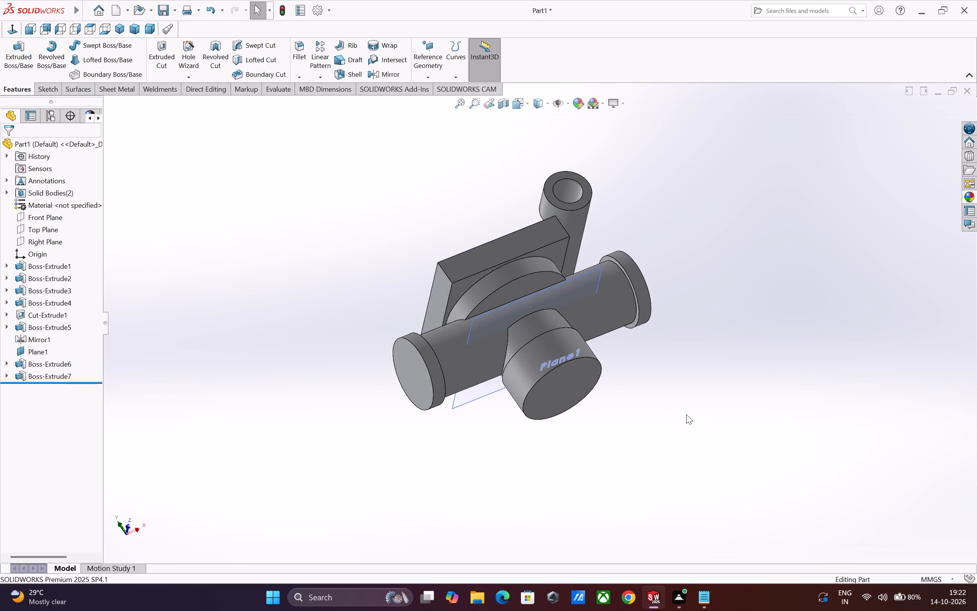
middle_drag(723, 428, 697, 428)
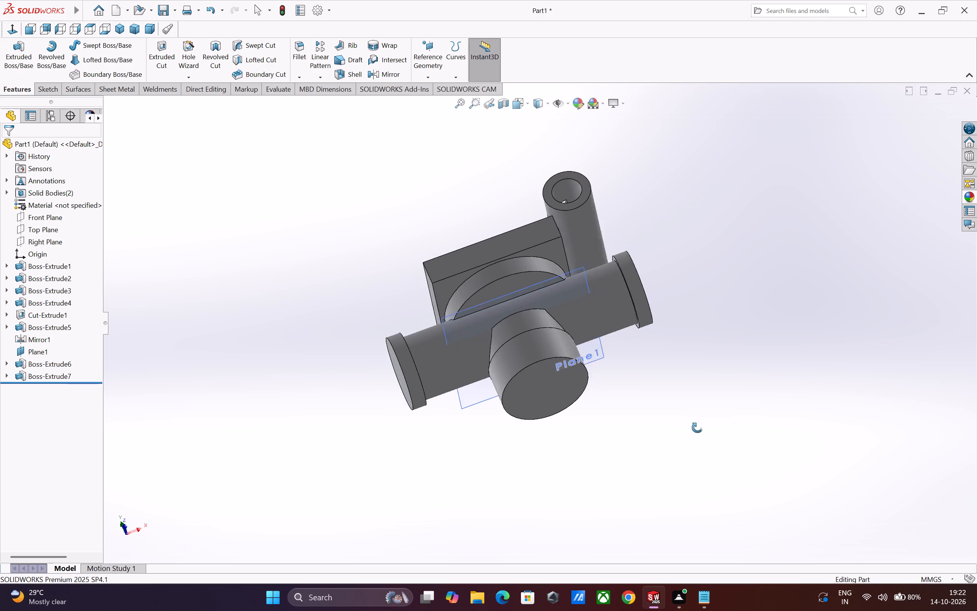
middle_drag(697, 428, 649, 428)
scroll(656, 428, up, 1)
middle_drag(640, 378, 635, 380)
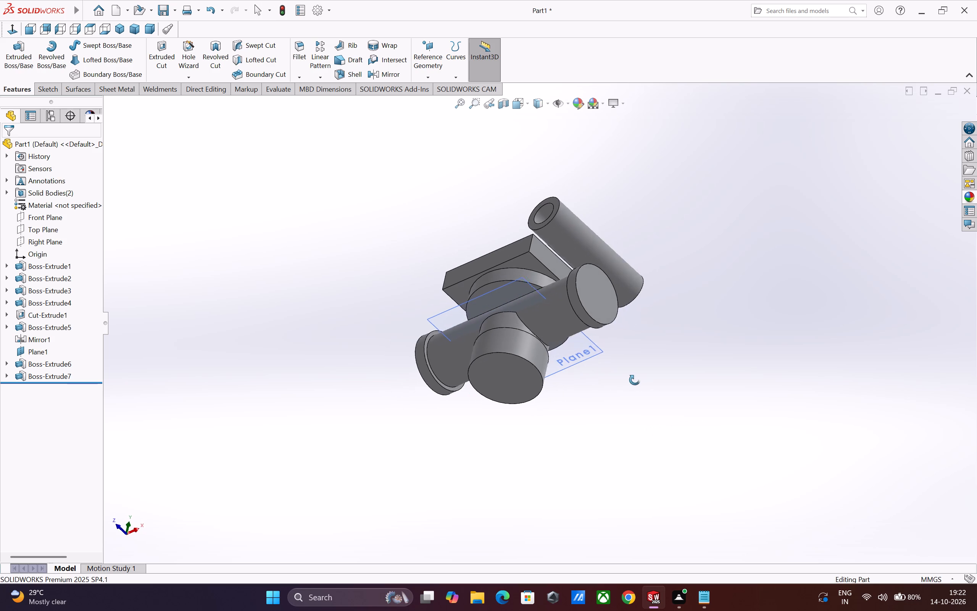
middle_drag(635, 380, 617, 387)
middle_drag(570, 363, 538, 378)
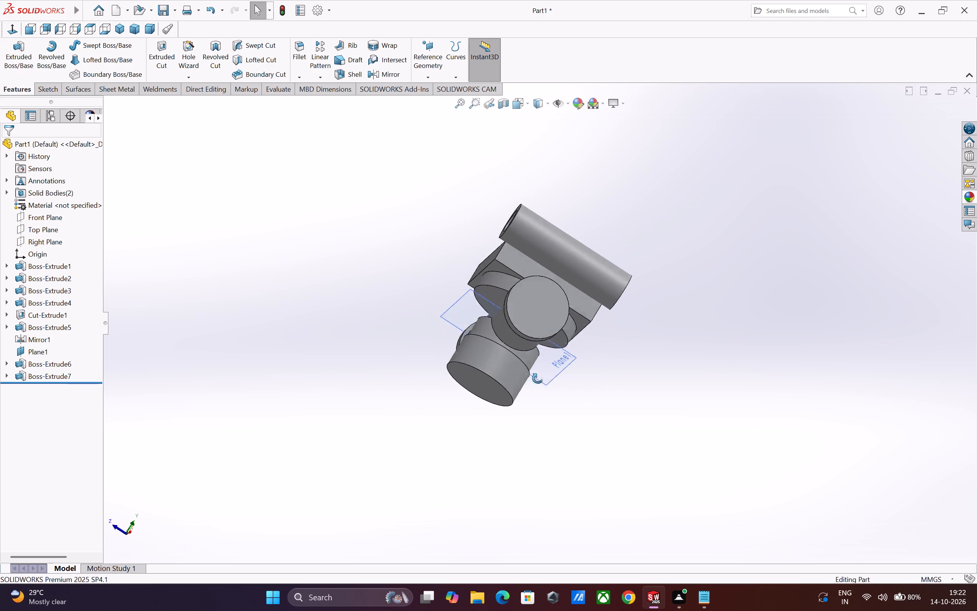
middle_drag(538, 378, 519, 385)
click(487, 367)
scroll(490, 390, down, 3)
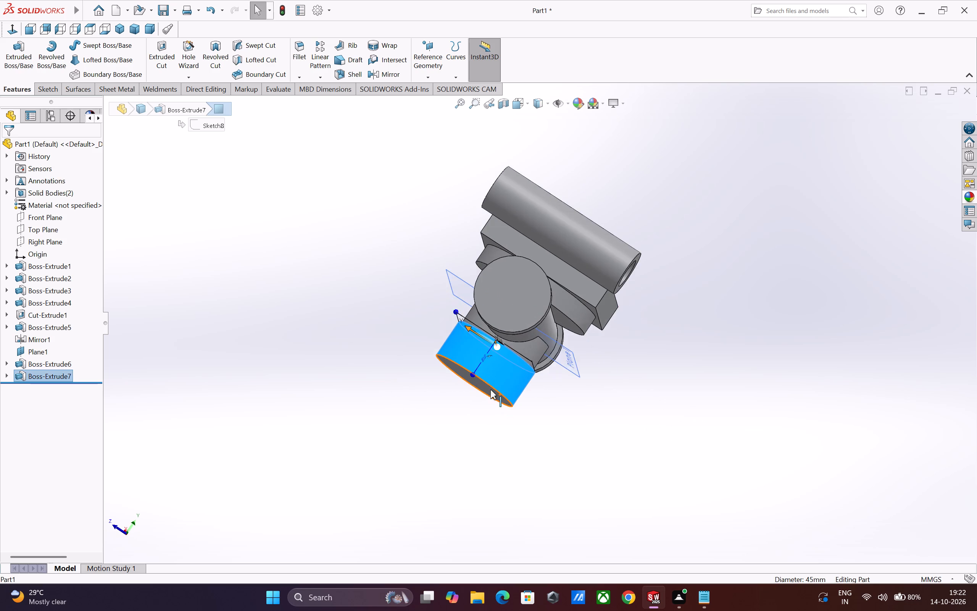
scroll(490, 390, down, 3)
middle_drag(520, 367, 490, 343)
click(374, 344)
scroll(405, 378, up, 2)
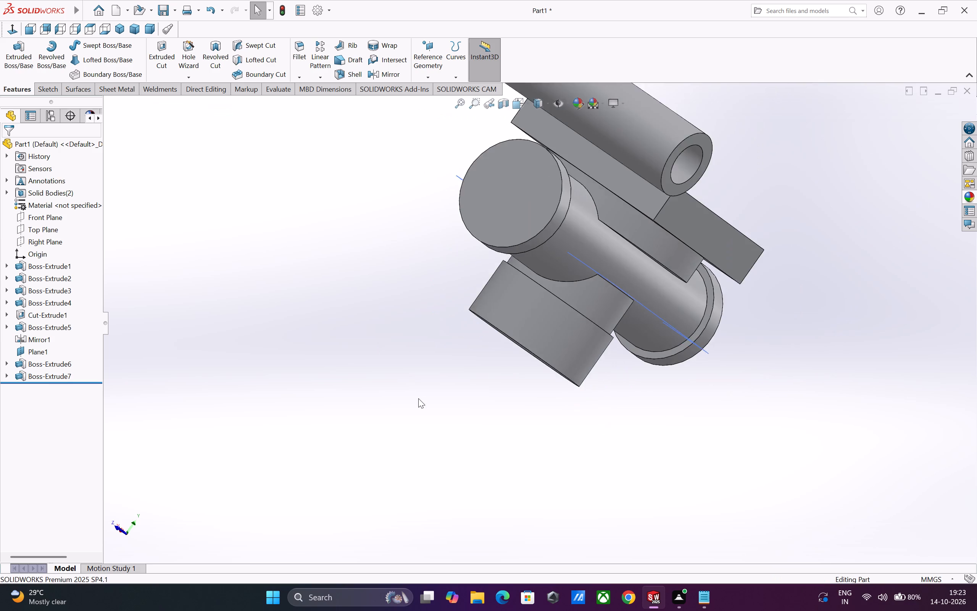
scroll(418, 398, up, 2)
middle_drag(421, 399, 469, 426)
Hide the offset reference plane.
click(506, 236)
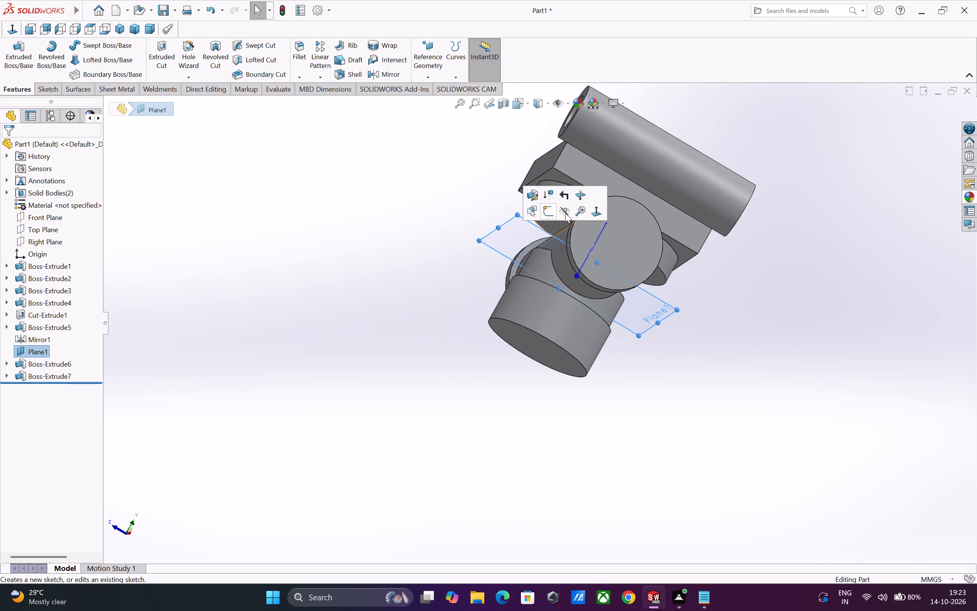
click(566, 213)
Examine the stepped lower bosses, collared horizontal cylinder, plate and offset cut tube from several angles.
scroll(570, 323, up, 5)
middle_drag(582, 330, 680, 416)
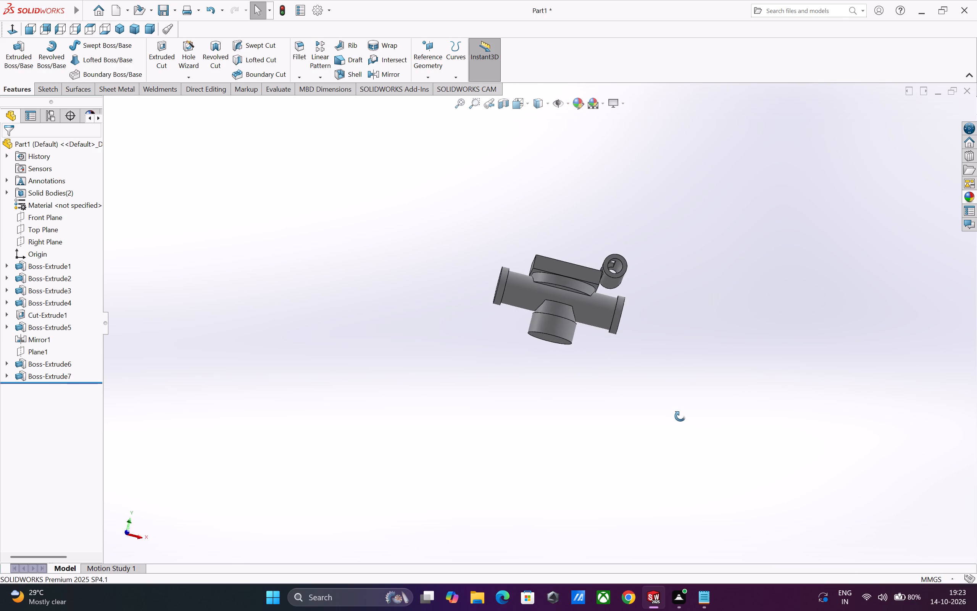
middle_drag(680, 416, 682, 426)
scroll(627, 376, up, 2)
scroll(605, 290, down, 2)
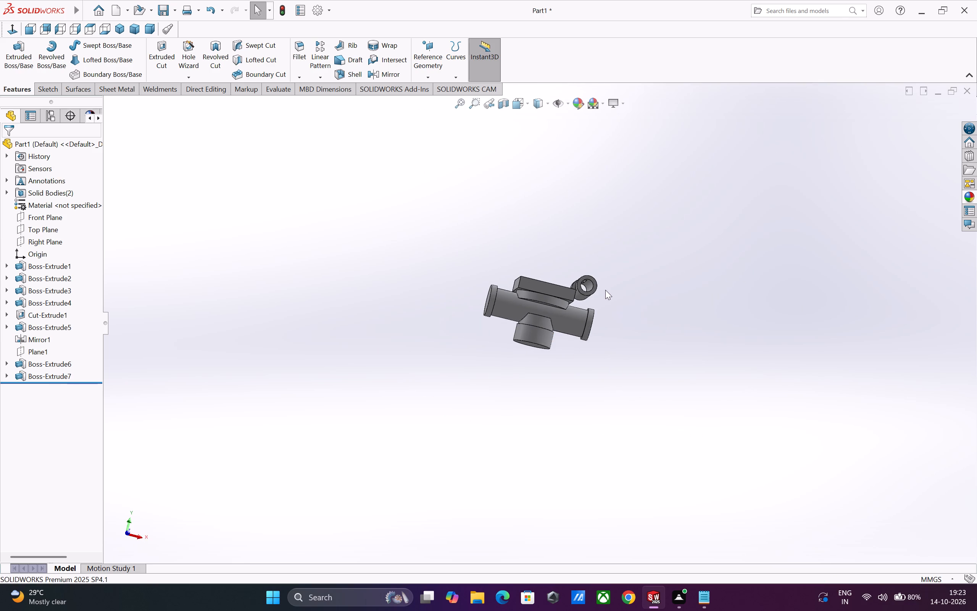
scroll(599, 293, down, 5)
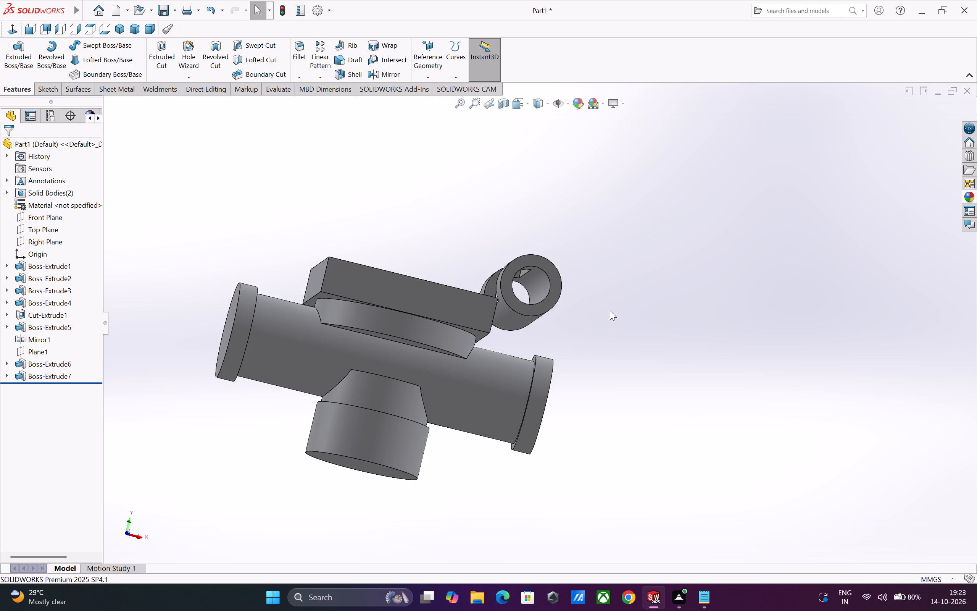
middle_drag(610, 310, 593, 321)
scroll(593, 321, up, 1)
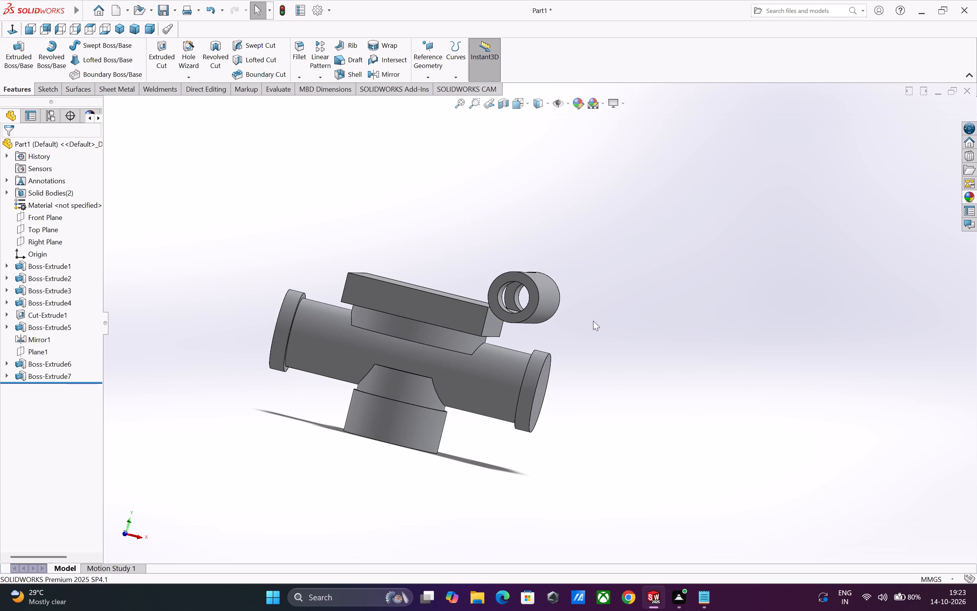
scroll(593, 321, up, 1)
scroll(498, 317, down, 3)
middle_drag(520, 375, 712, 420)
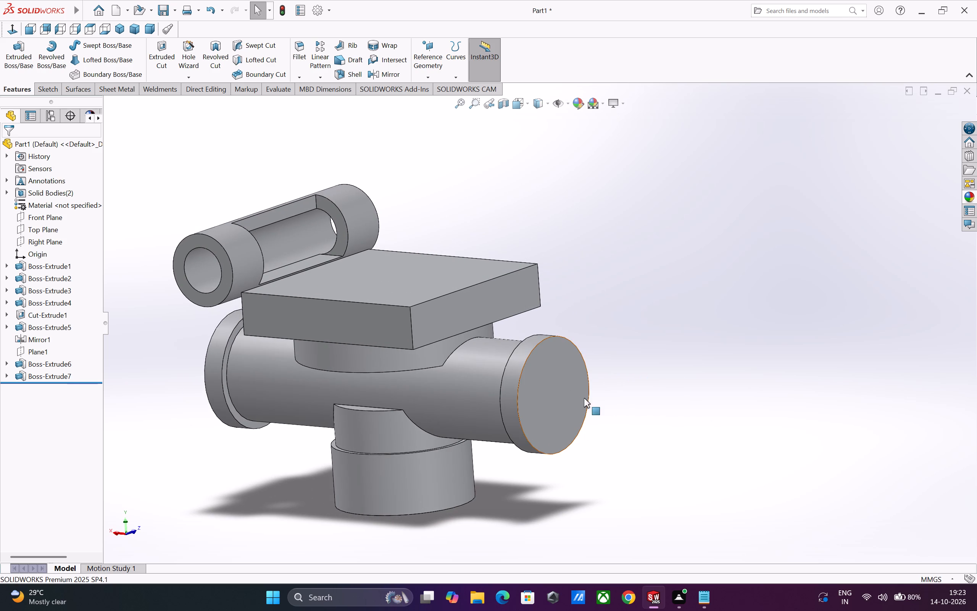
scroll(518, 388, up, 2)
middle_drag(522, 430, 490, 430)
scroll(497, 430, up, 1)
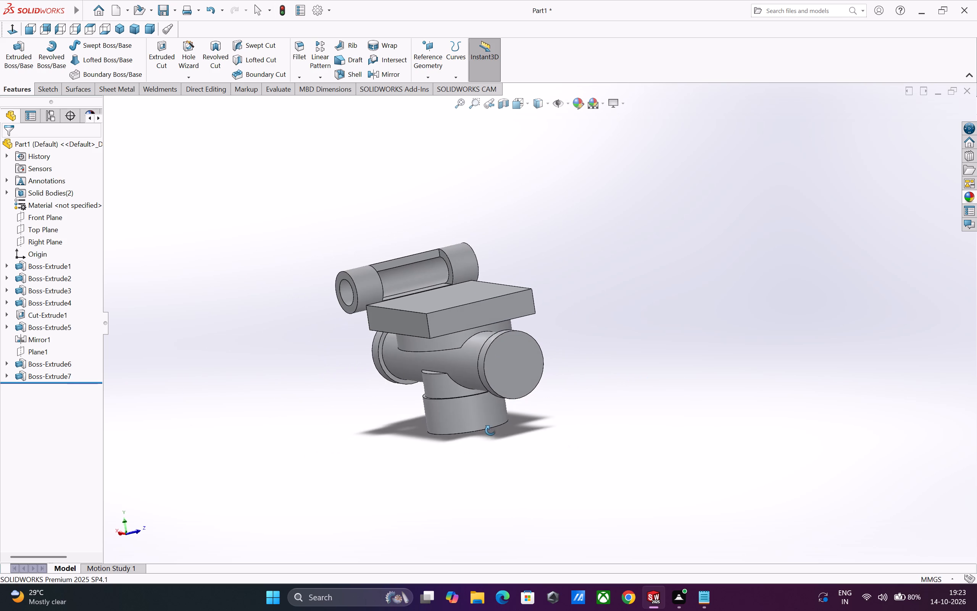
middle_drag(490, 430, 473, 433)
scroll(479, 399, down, 2)
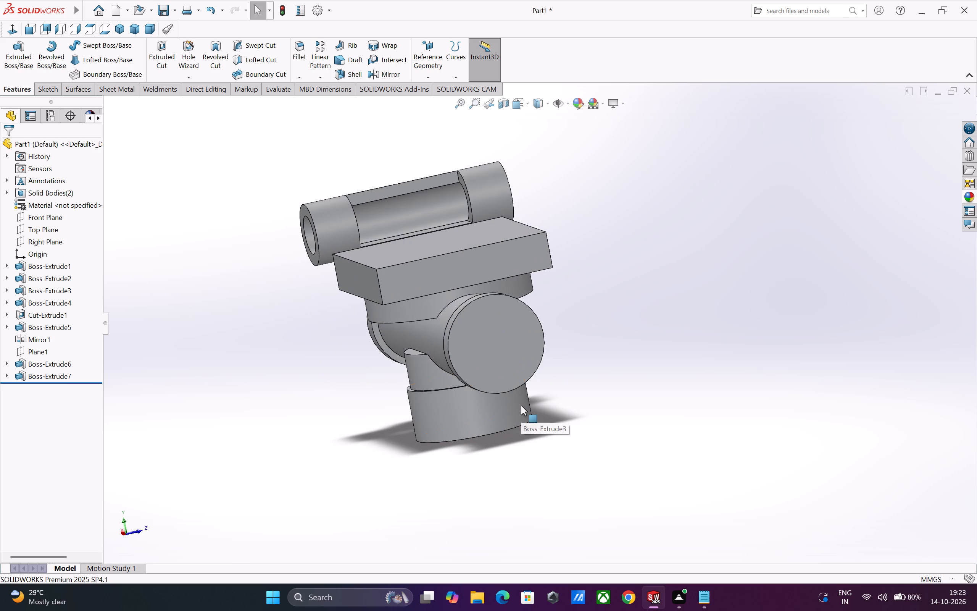
scroll(567, 420, up, 1)
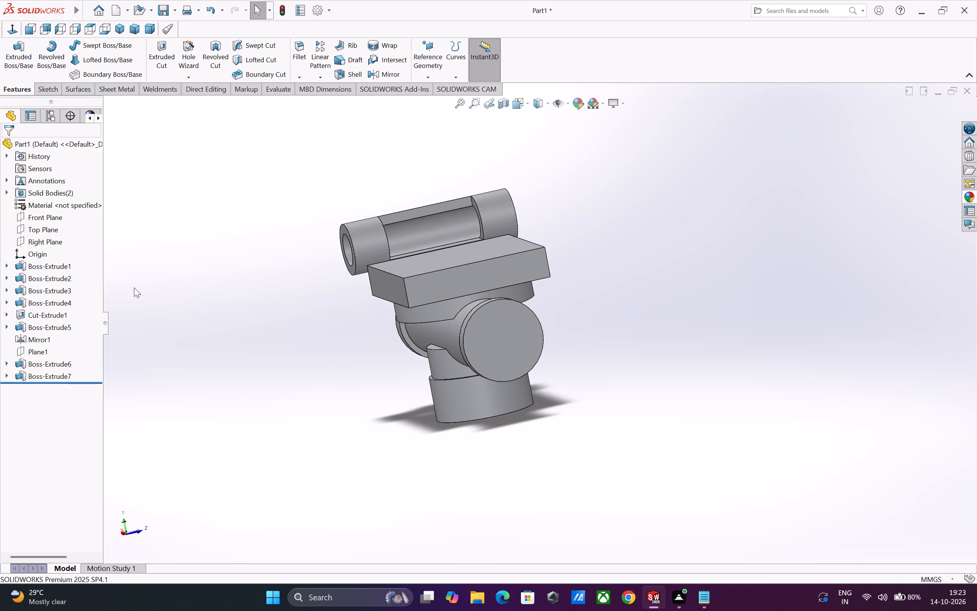
On the Front Plane, sketch two concentric circles of about 10.6 mm and 4.7 mm radius, below the horizontal cylinder on the side opposite the tube.
click(29, 218)
click(44, 206)
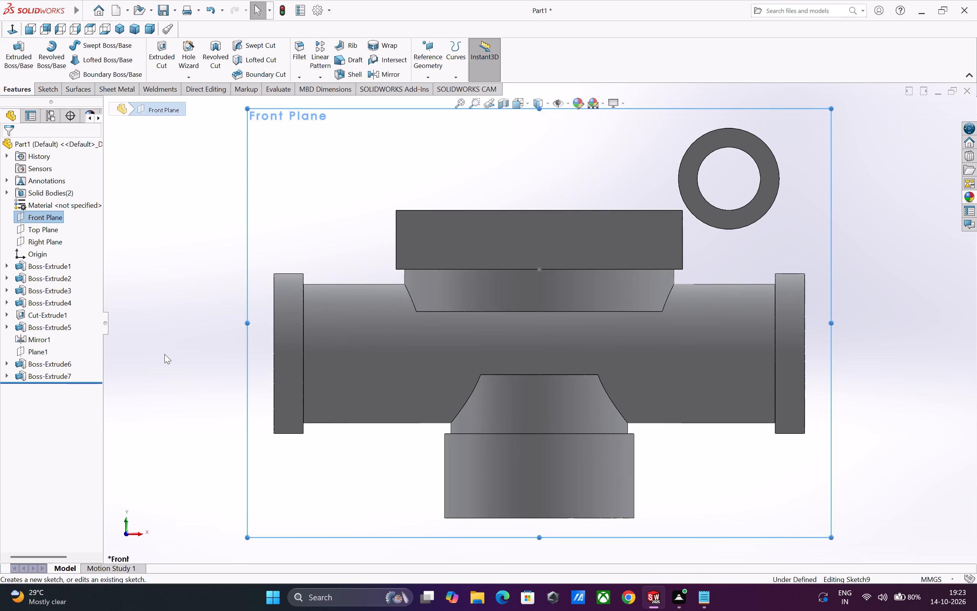
click(92, 44)
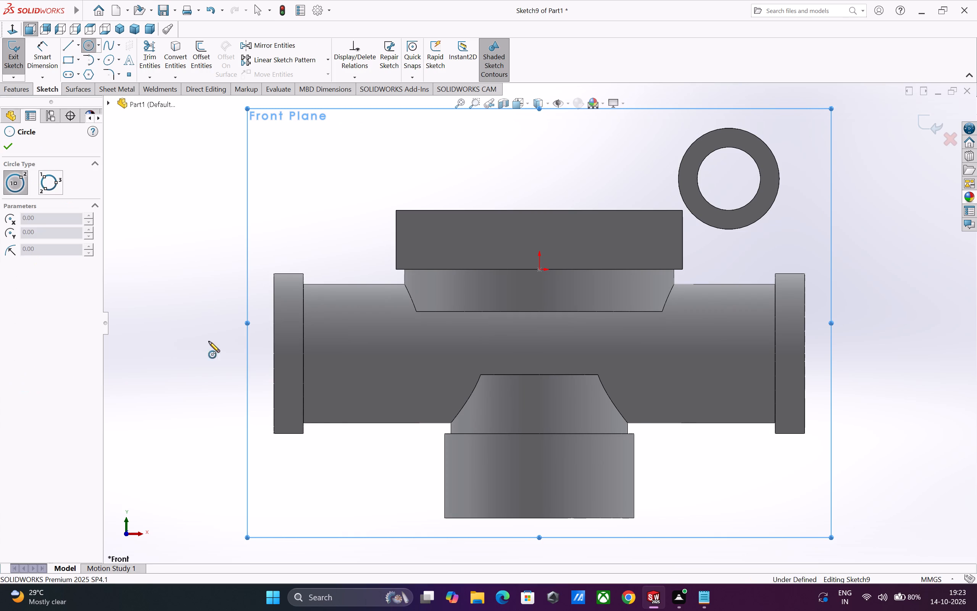
click(326, 514)
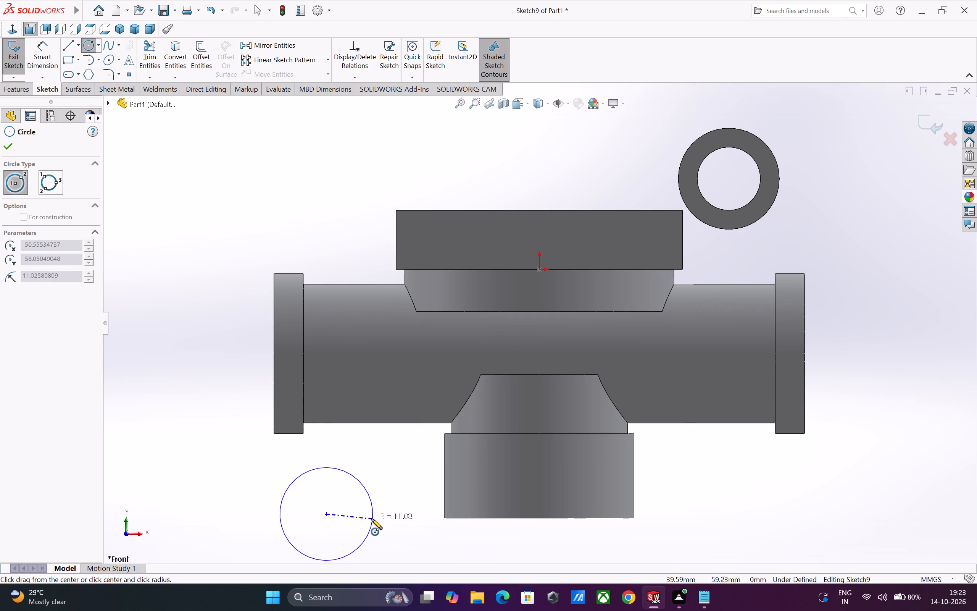
click(371, 519)
click(326, 512)
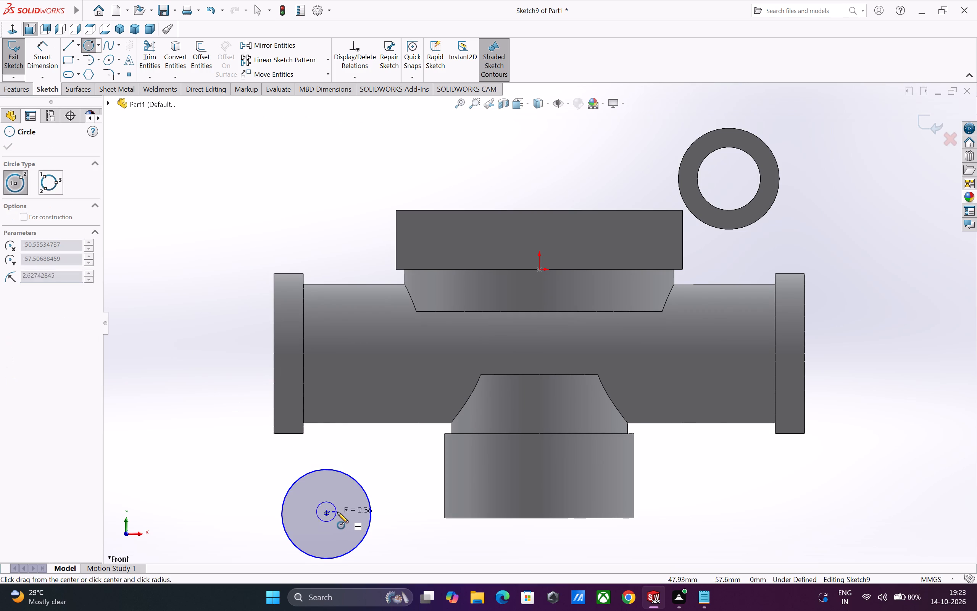
key(Escape)
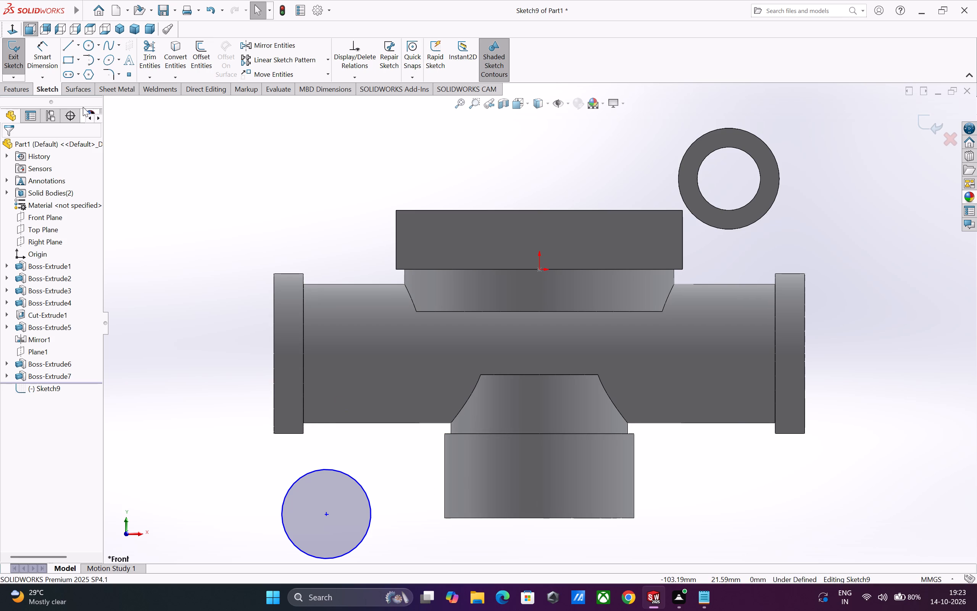
click(47, 60)
click(89, 50)
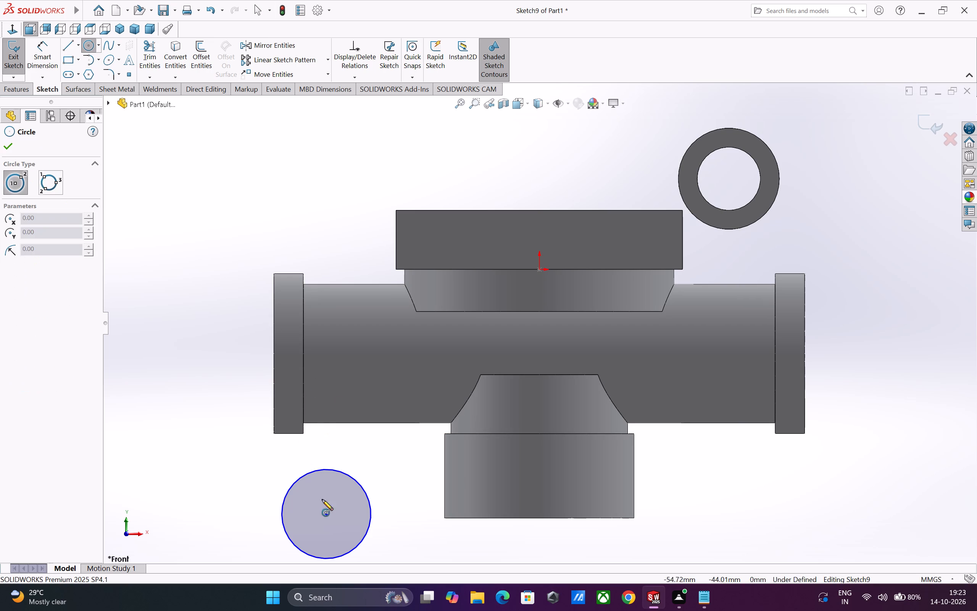
click(326, 515)
click(346, 517)
Dimension the concentric circles' diameters to 24 mm for the outer one and 15 mm for the inner one.
click(47, 66)
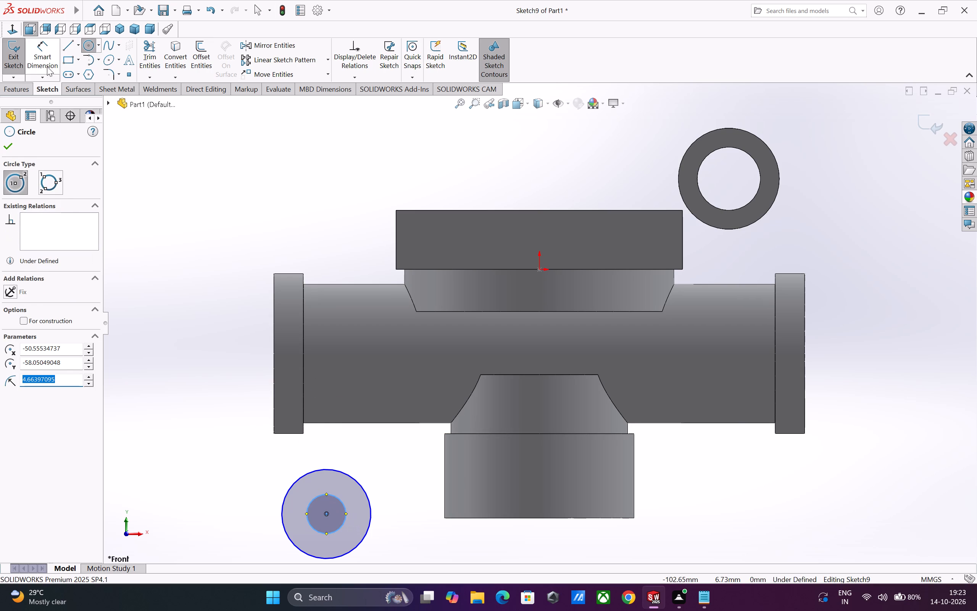
click(361, 485)
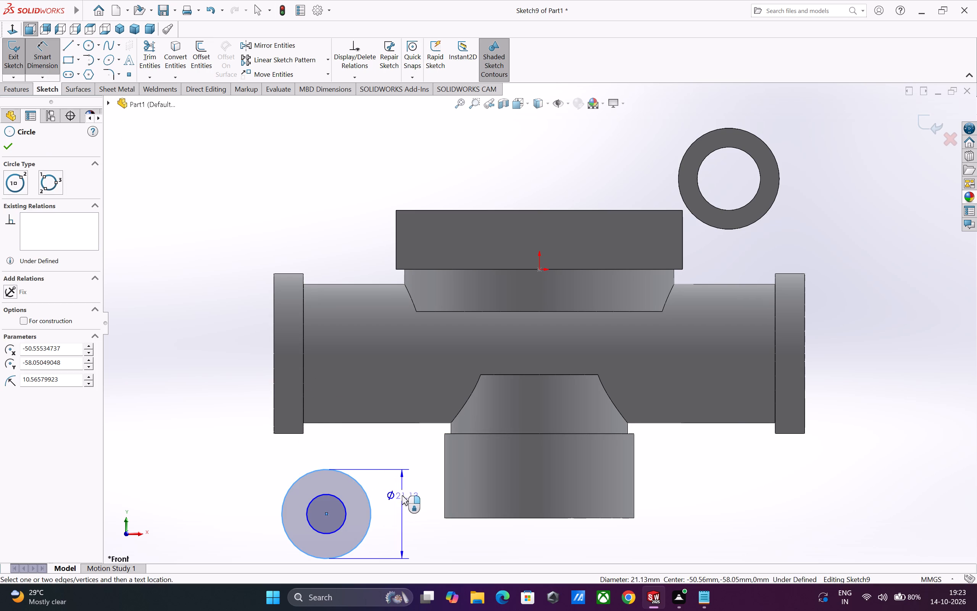
click(408, 503)
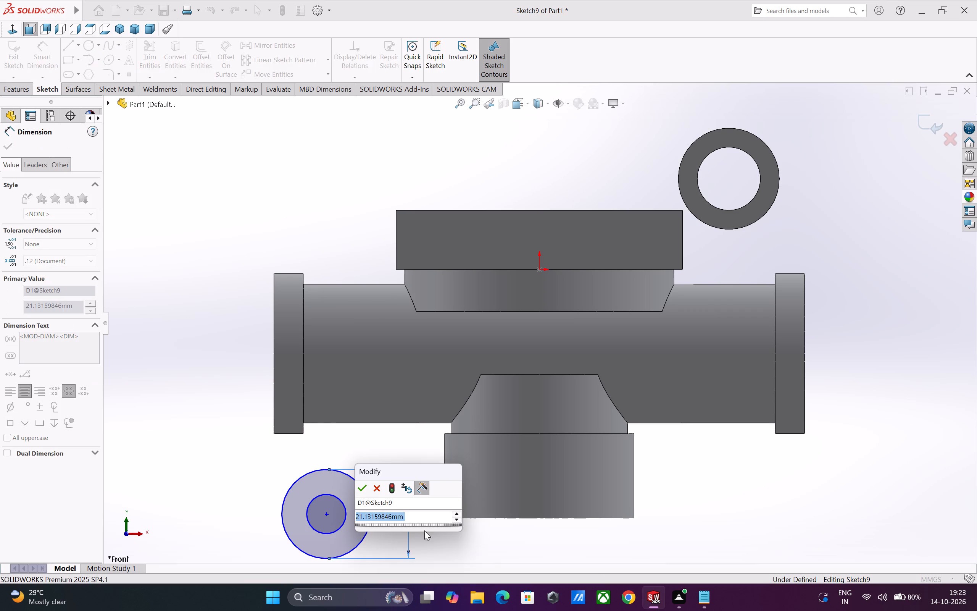
key(2)
key(4)
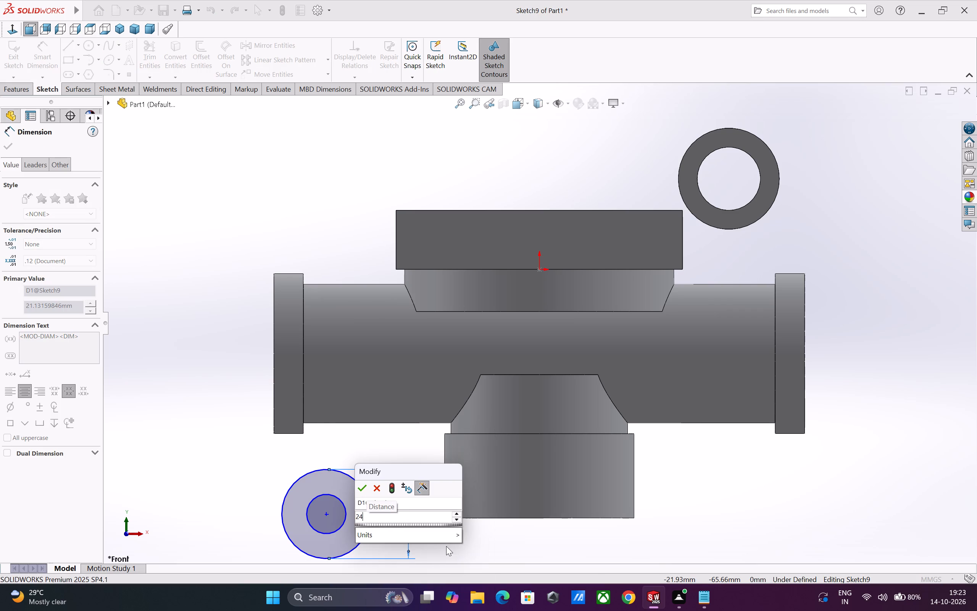
key(Return)
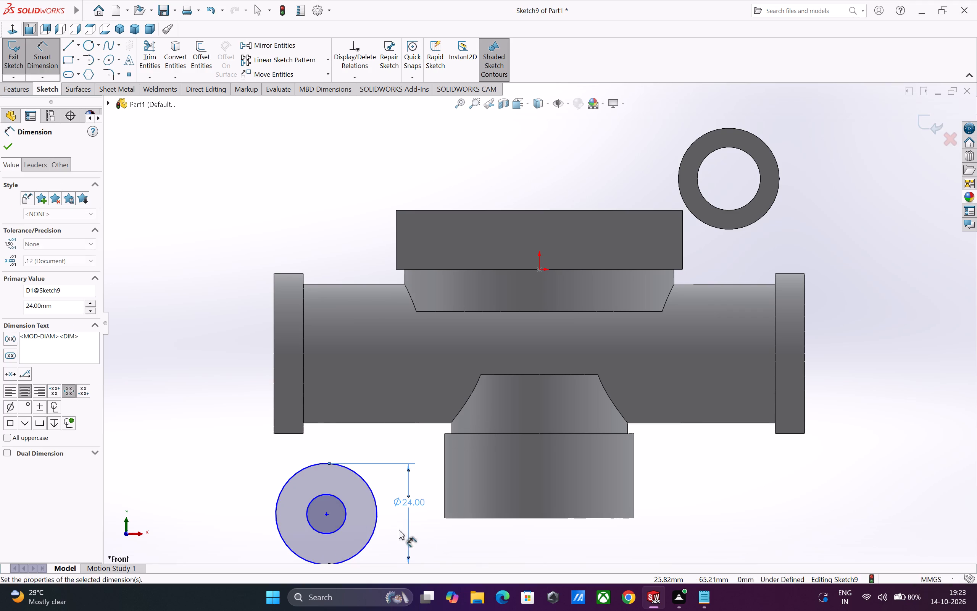
click(343, 517)
click(345, 517)
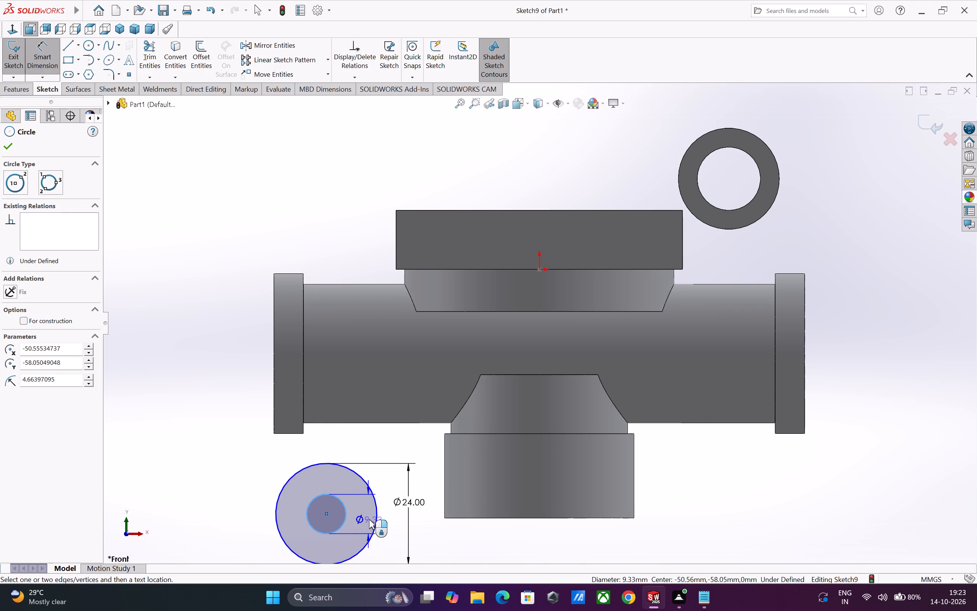
click(363, 519)
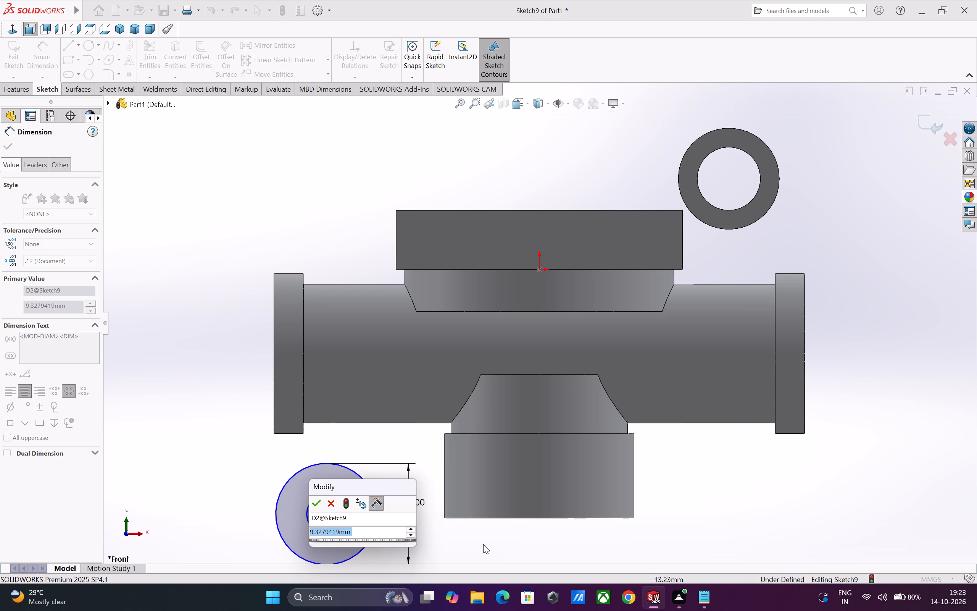
key(1)
key(5)
key(Return)
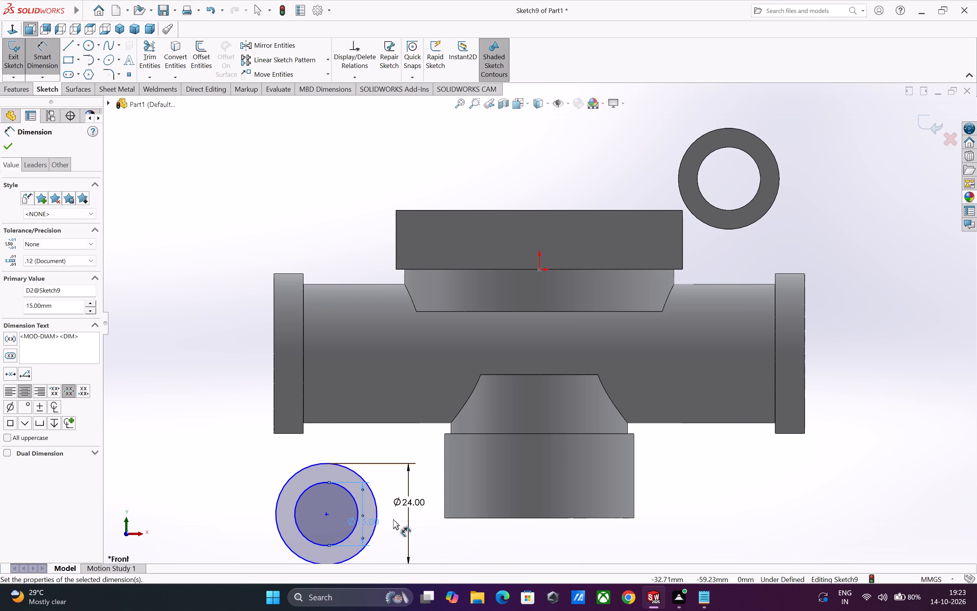
click(392, 519)
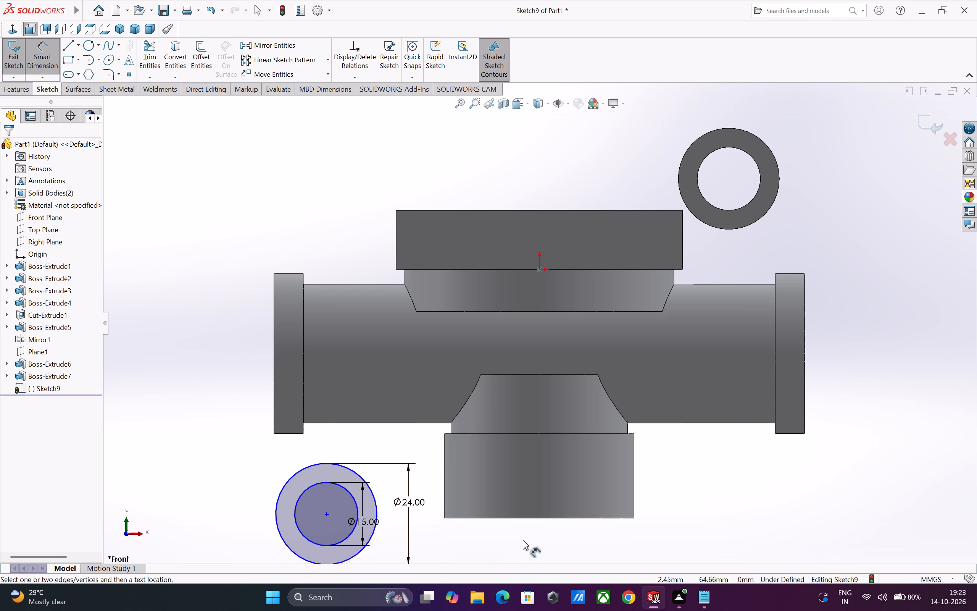
Dimension the horizontal distance between the concentric circles' centre and the offset tube's bore centre to 90 mm.
scroll(510, 519, up, 2)
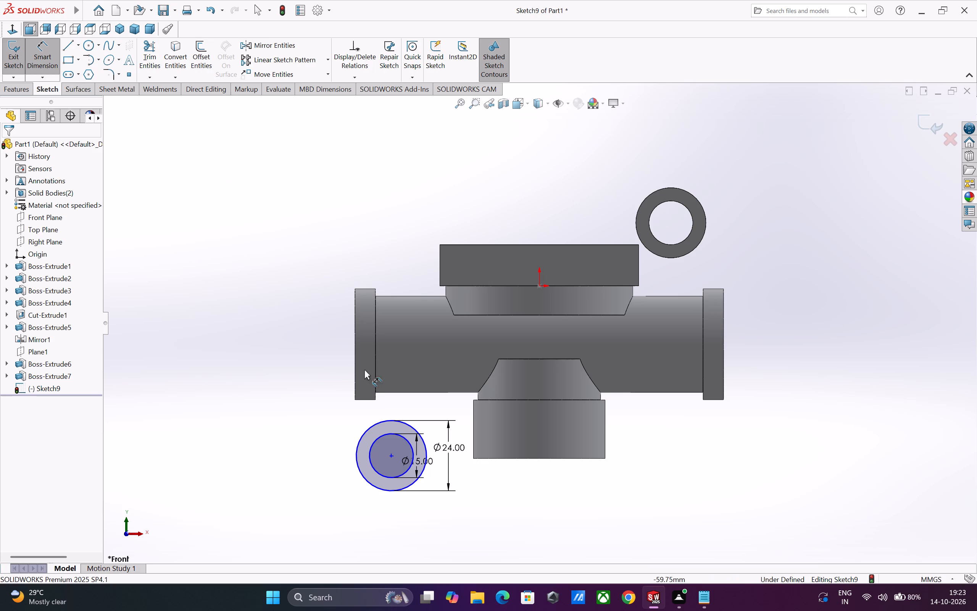
click(391, 457)
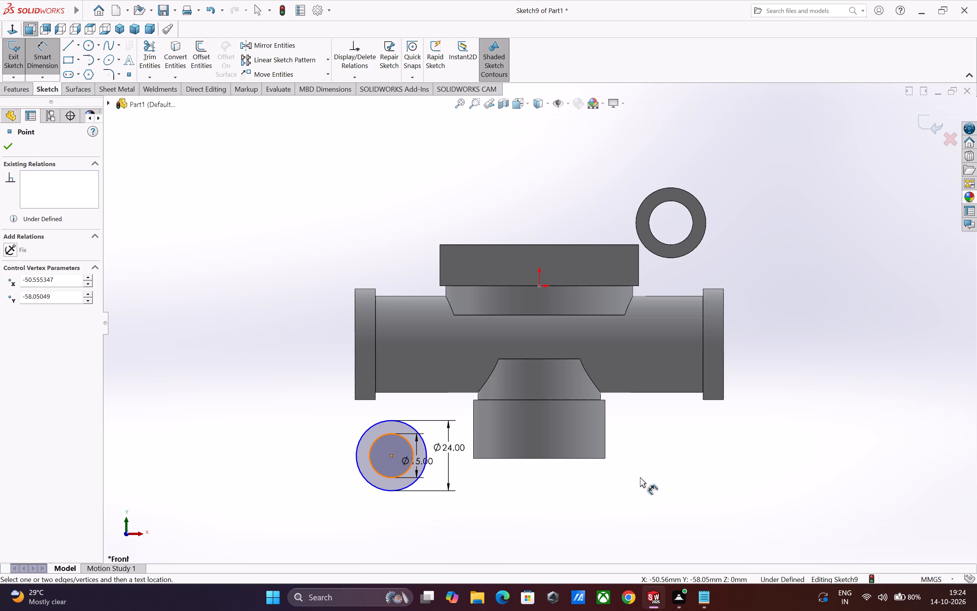
click(692, 227)
click(537, 159)
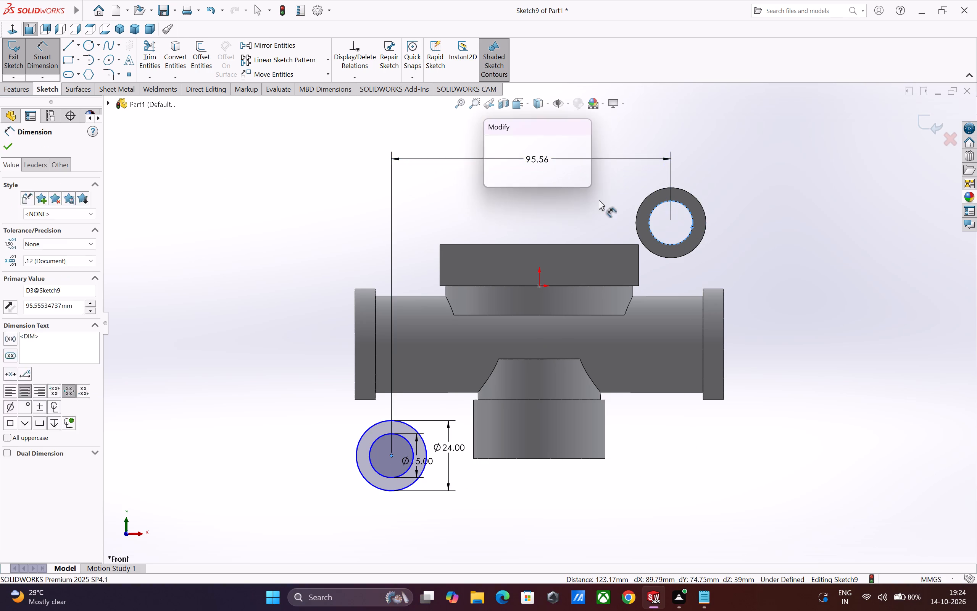
text(90)
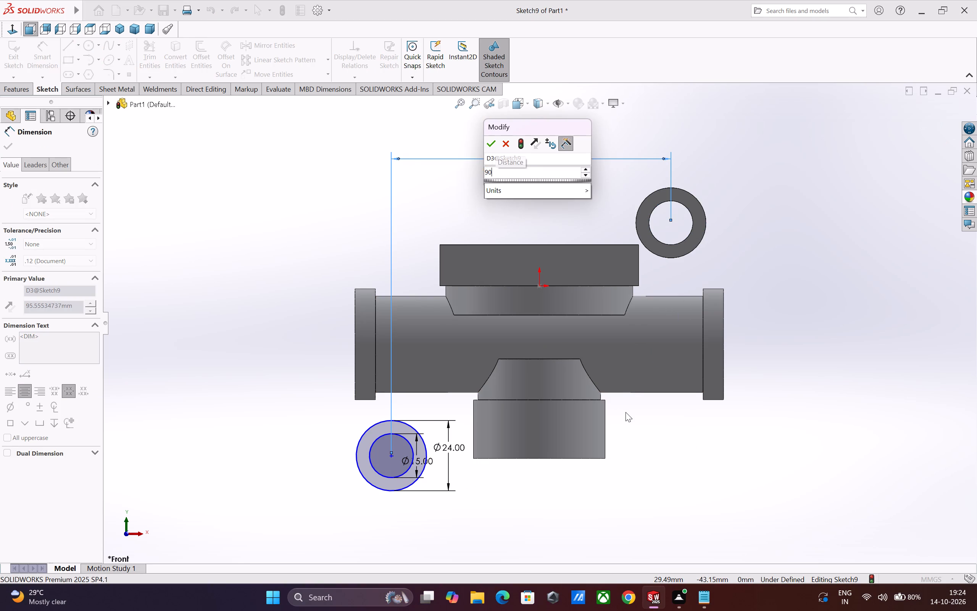
key(Return)
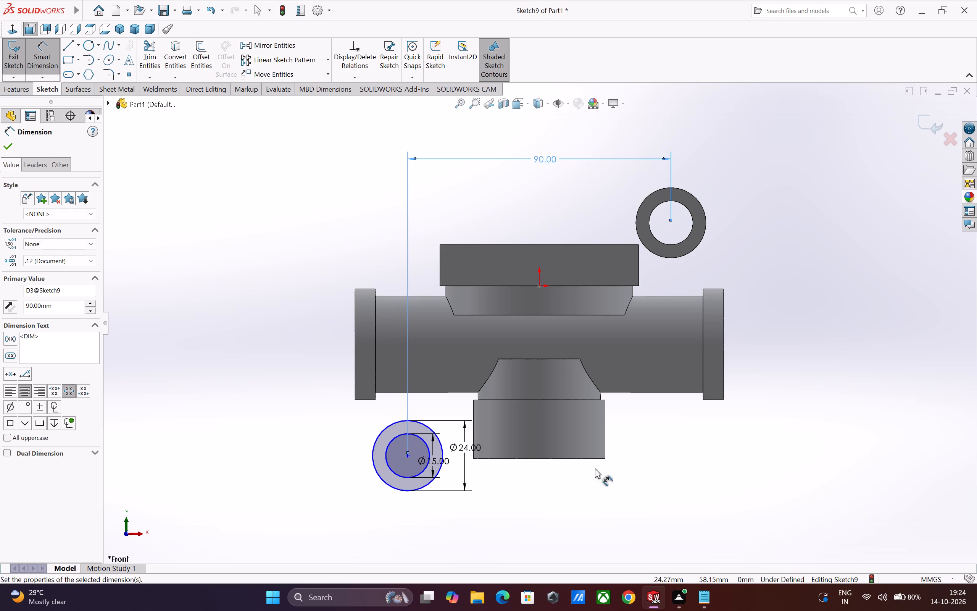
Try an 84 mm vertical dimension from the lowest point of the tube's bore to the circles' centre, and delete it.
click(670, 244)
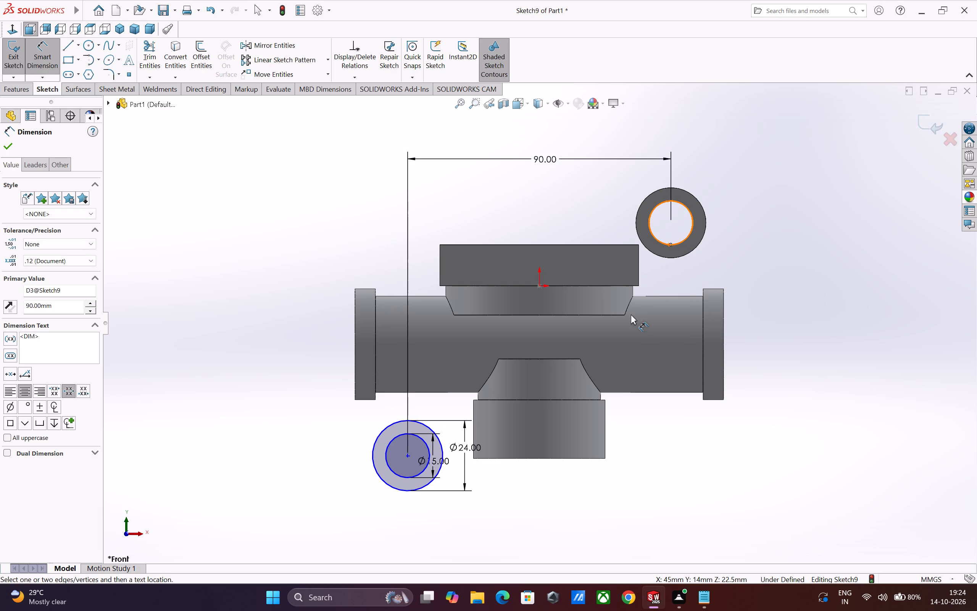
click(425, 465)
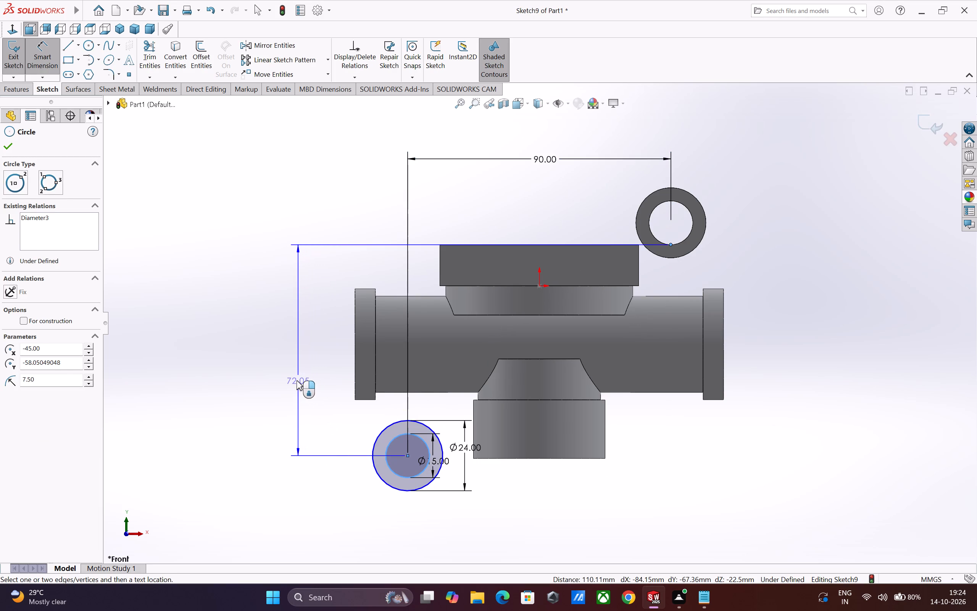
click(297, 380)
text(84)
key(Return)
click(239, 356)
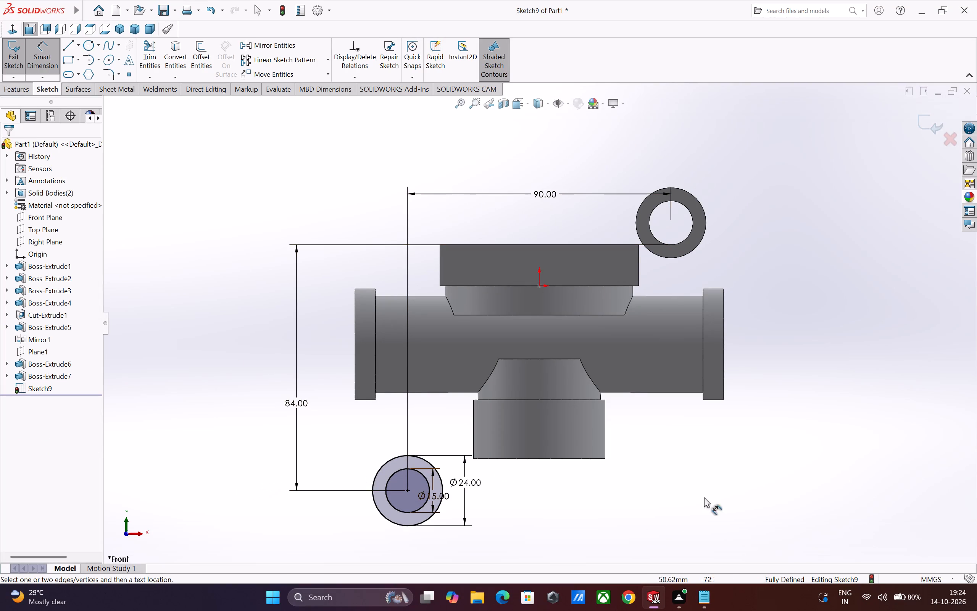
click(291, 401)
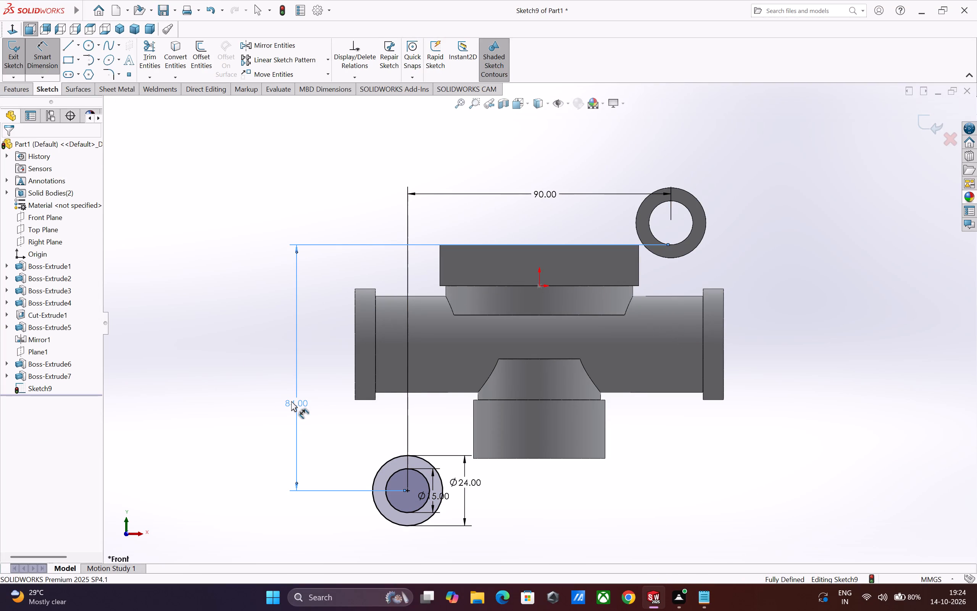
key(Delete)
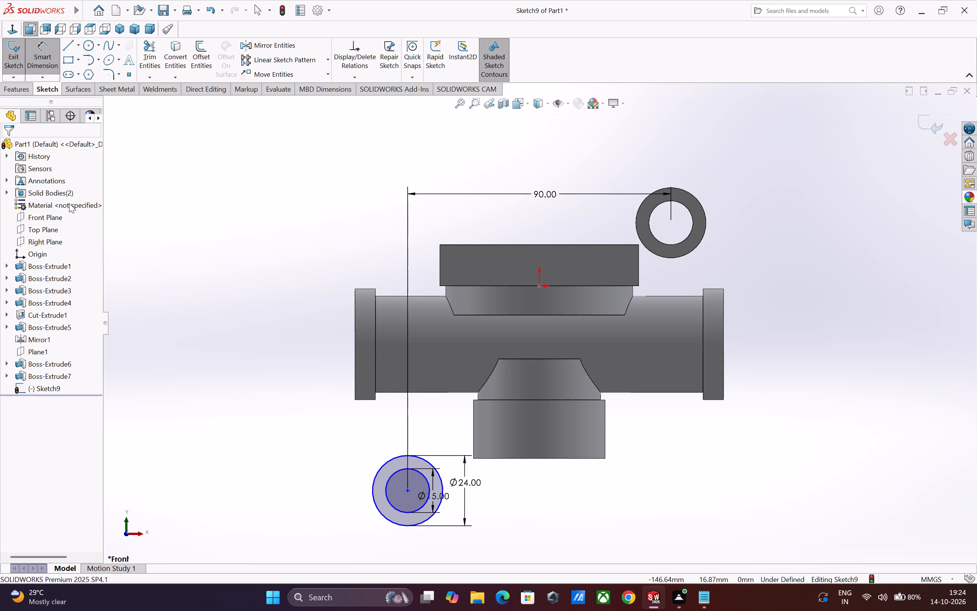
Dimension the vertical distance between the offset tube's bore centre and the concentric circles' centre to 85 mm.
click(690, 234)
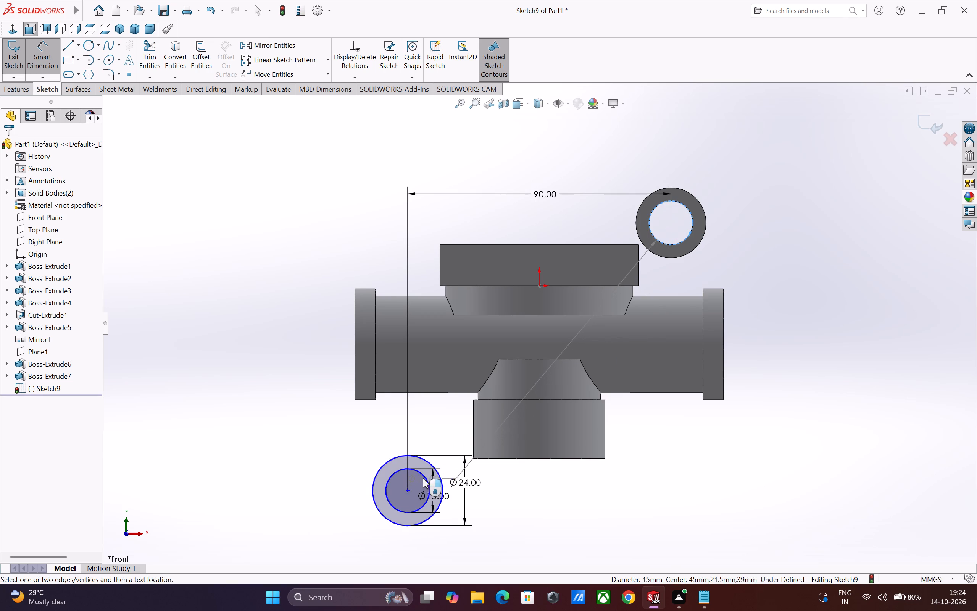
click(425, 477)
click(296, 387)
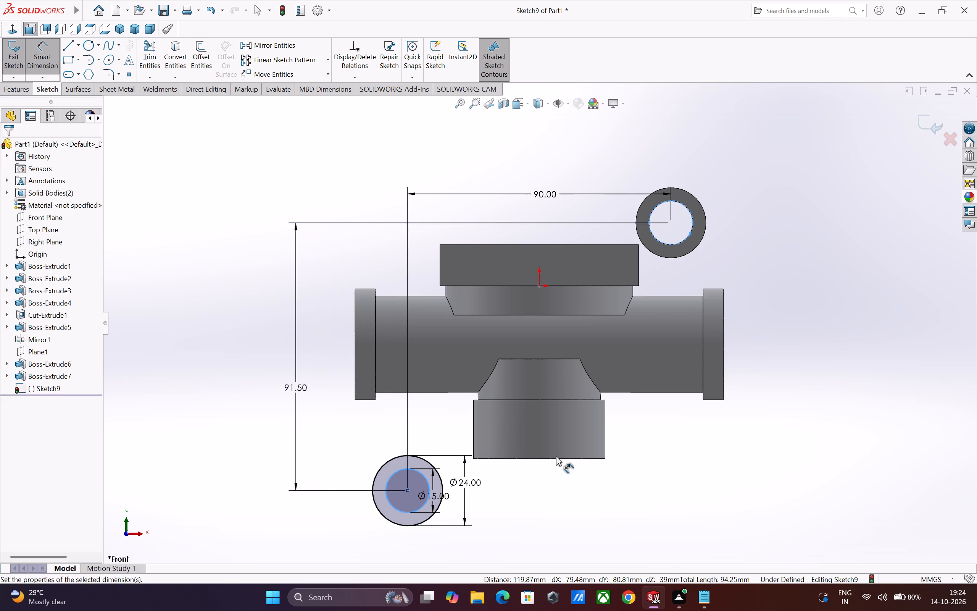
key(8)
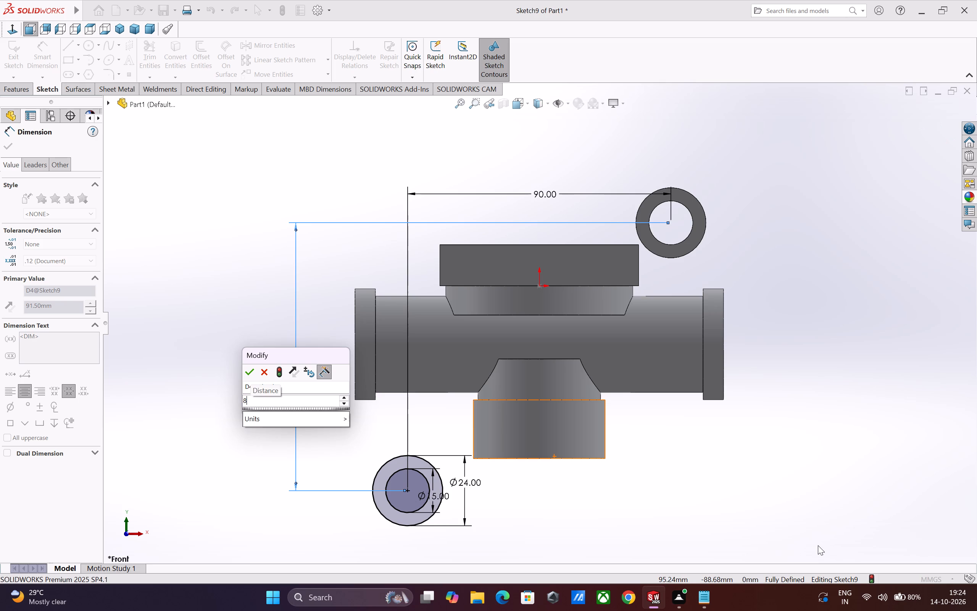
key(5)
key(Return)
click(243, 381)
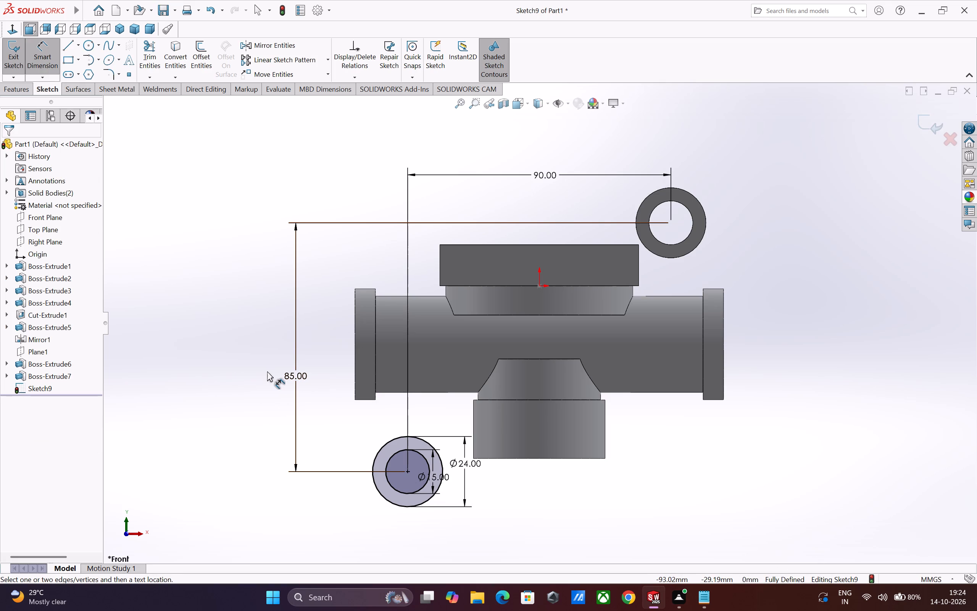
Extrude the concentric-circle profile as a boss, Mid Plane, with a depth of 78 mm.
click(23, 87)
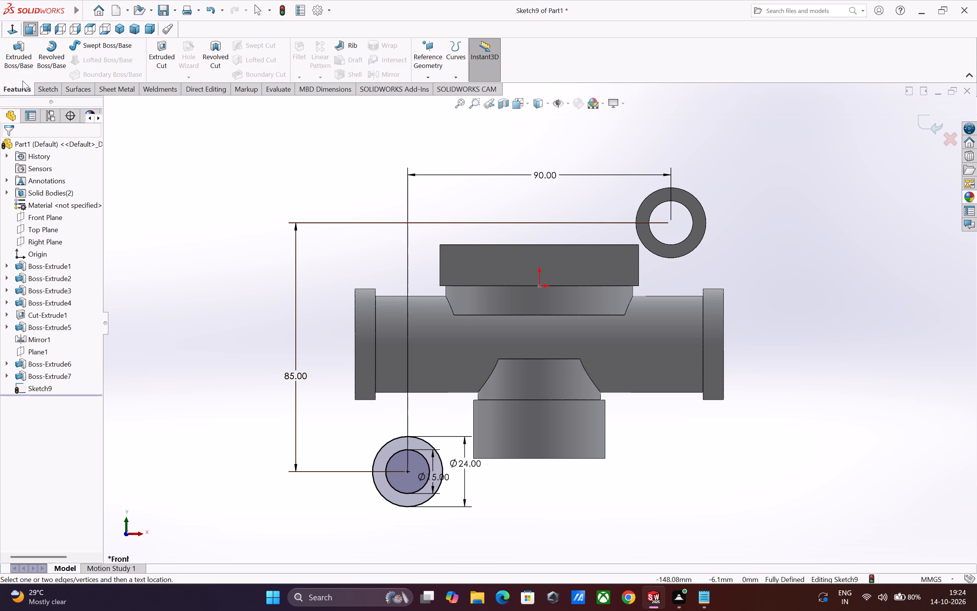
click(13, 50)
click(69, 206)
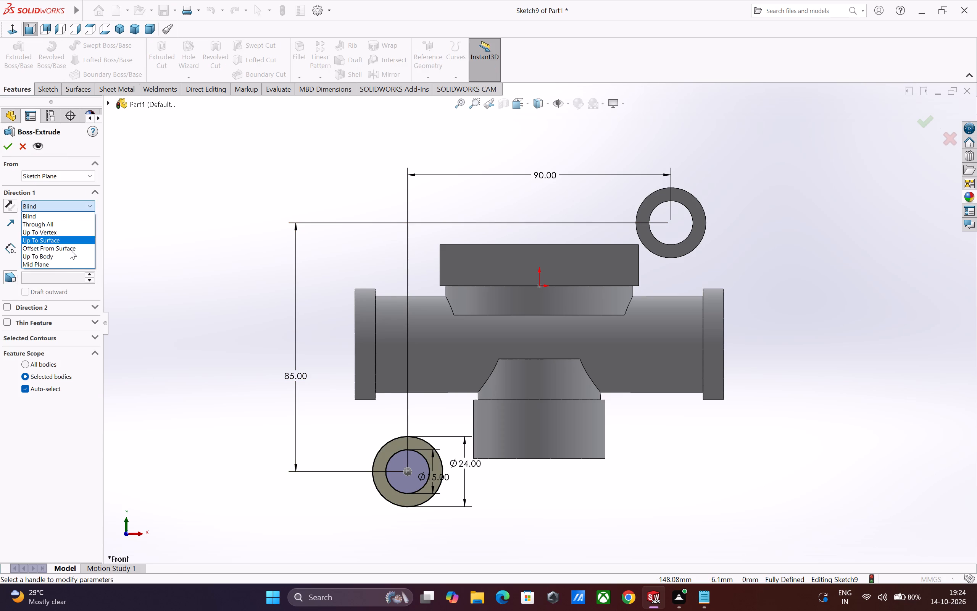
click(69, 264)
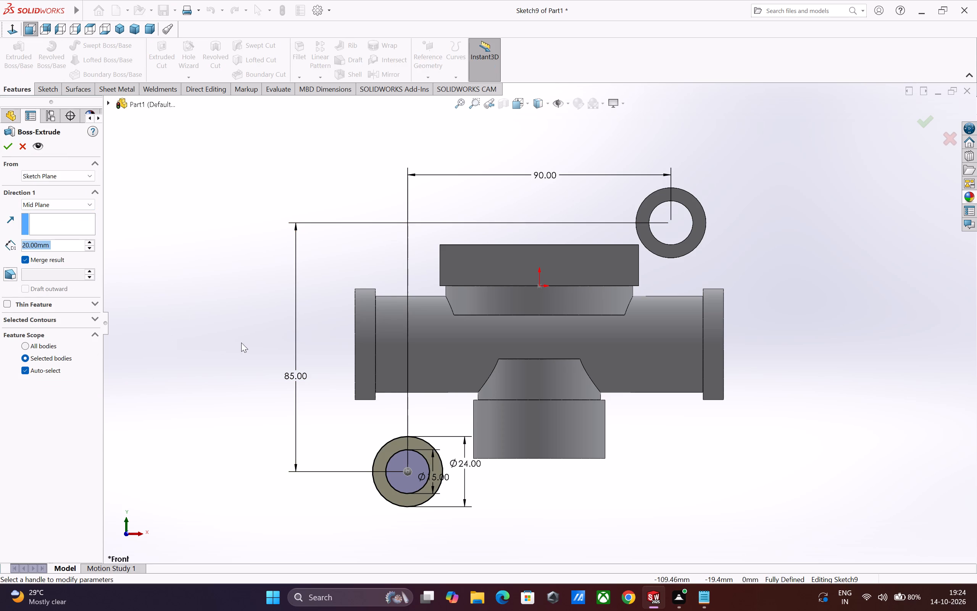
middle_drag(234, 334, 227, 339)
double_click(56, 247)
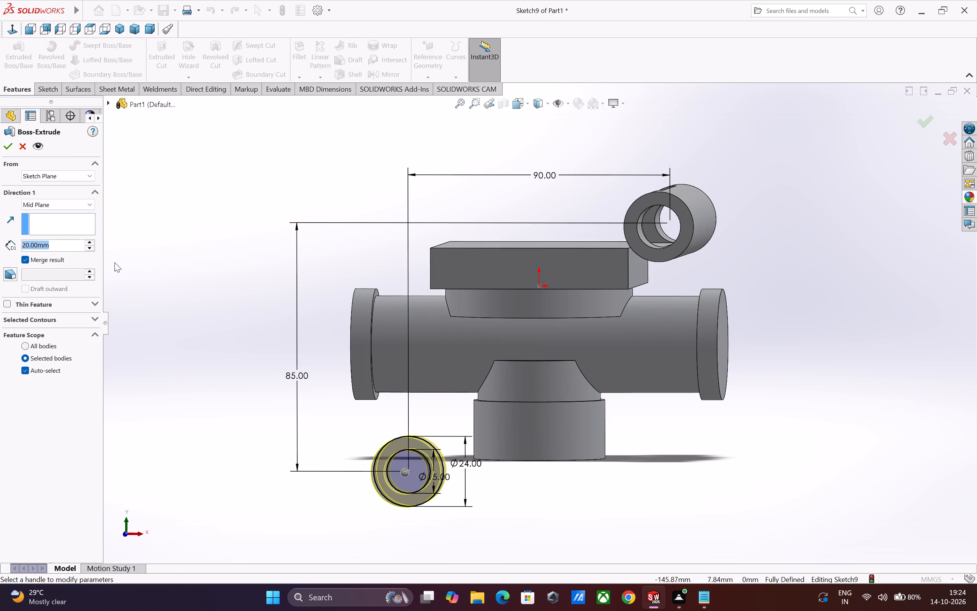
key(7)
key(8)
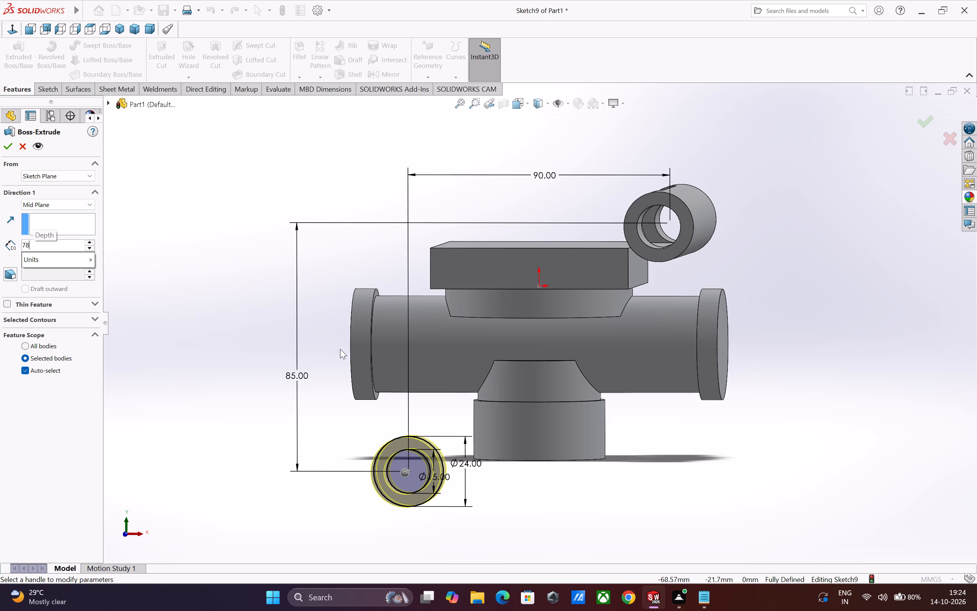
key(Return)
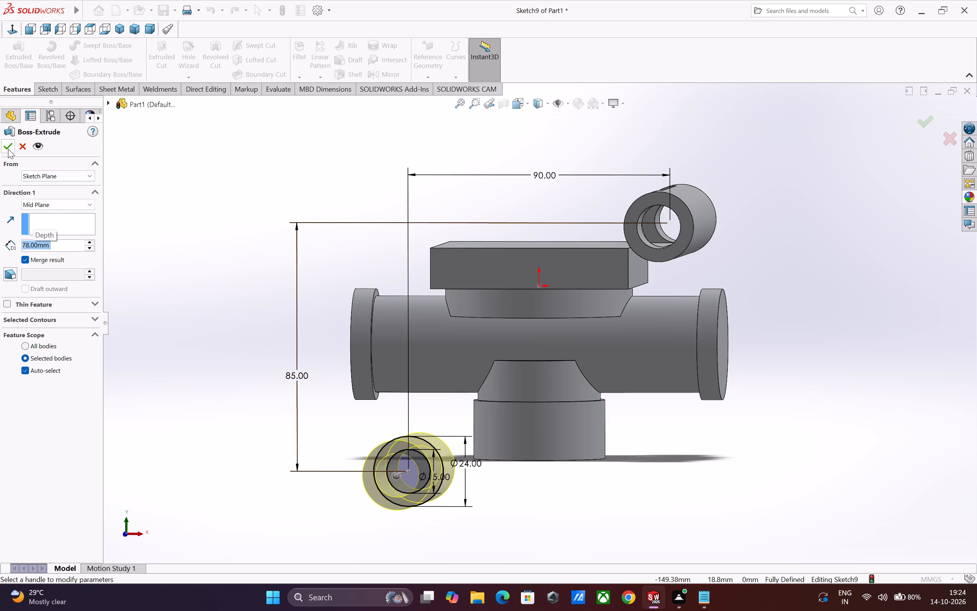
click(8, 149)
click(197, 331)
Examine the part from several angles, checking the lower tube's placement relative to the cylinder, bosses and offset tube.
middle_drag(240, 376, 211, 392)
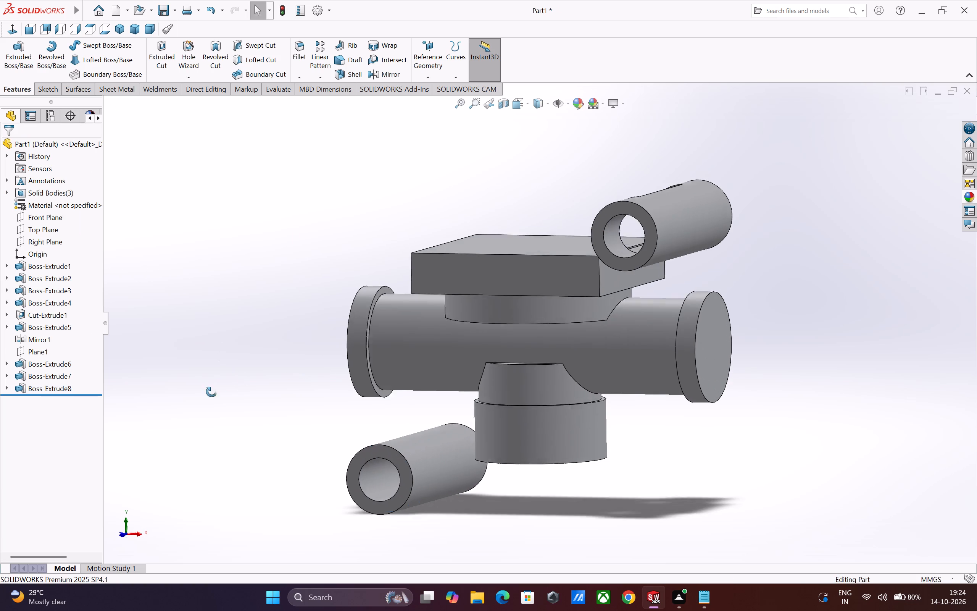
middle_drag(211, 392, 195, 404)
scroll(264, 412, up, 2)
middle_drag(264, 412, 366, 409)
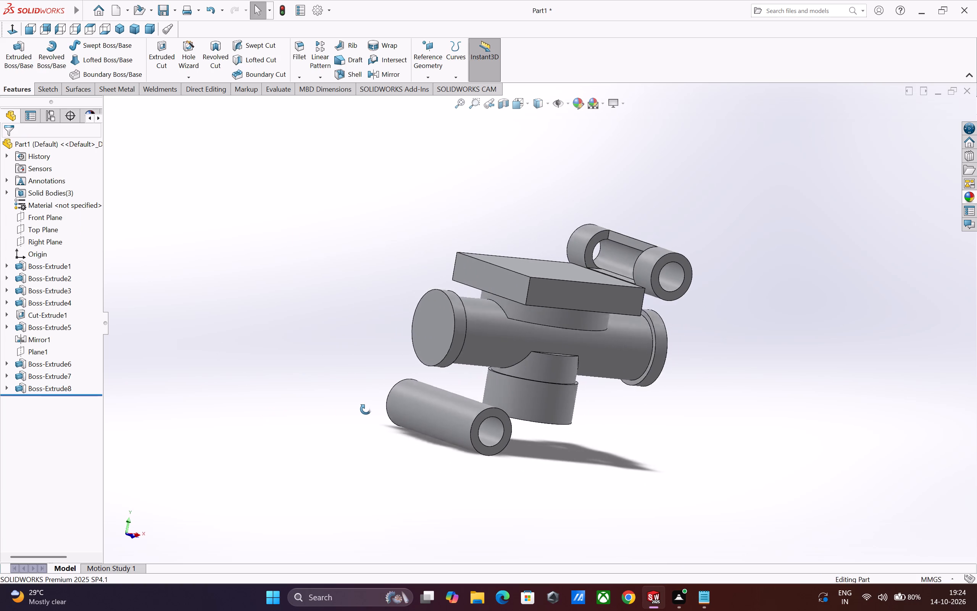
middle_drag(366, 409, 382, 409)
scroll(496, 428, up, 2)
middle_drag(576, 447, 548, 446)
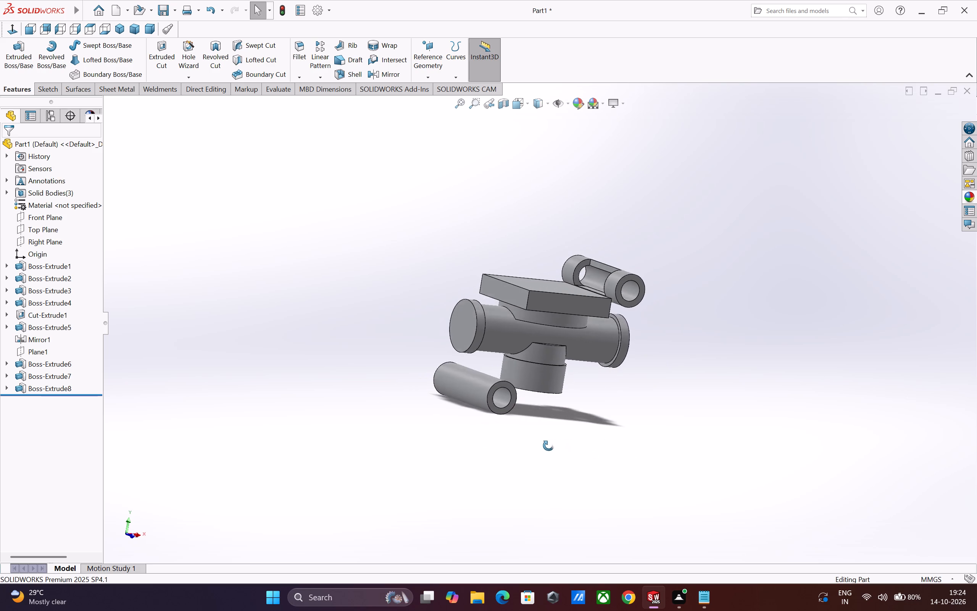
middle_drag(548, 446, 517, 424)
scroll(505, 385, down, 3)
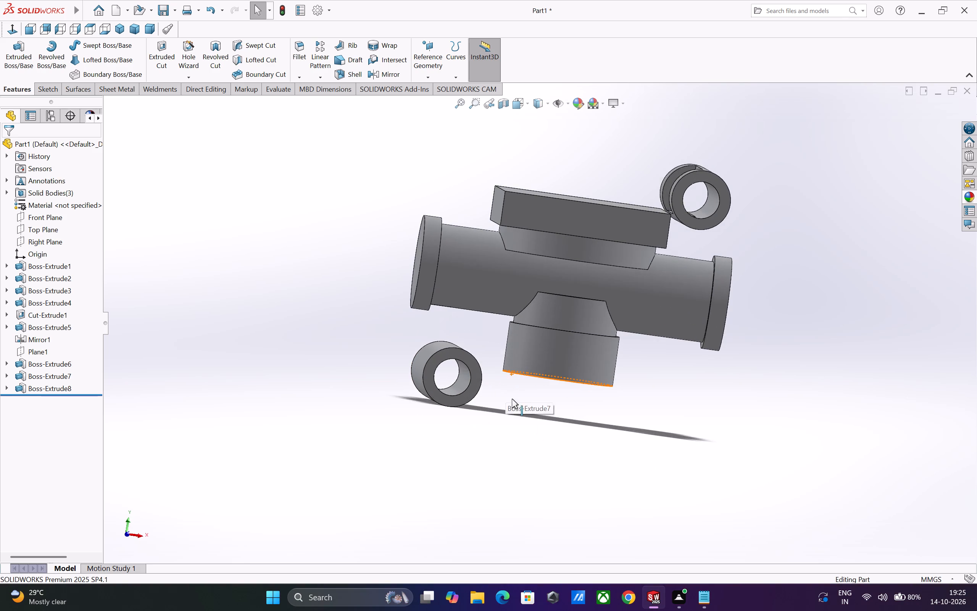
middle_drag(522, 419, 494, 452)
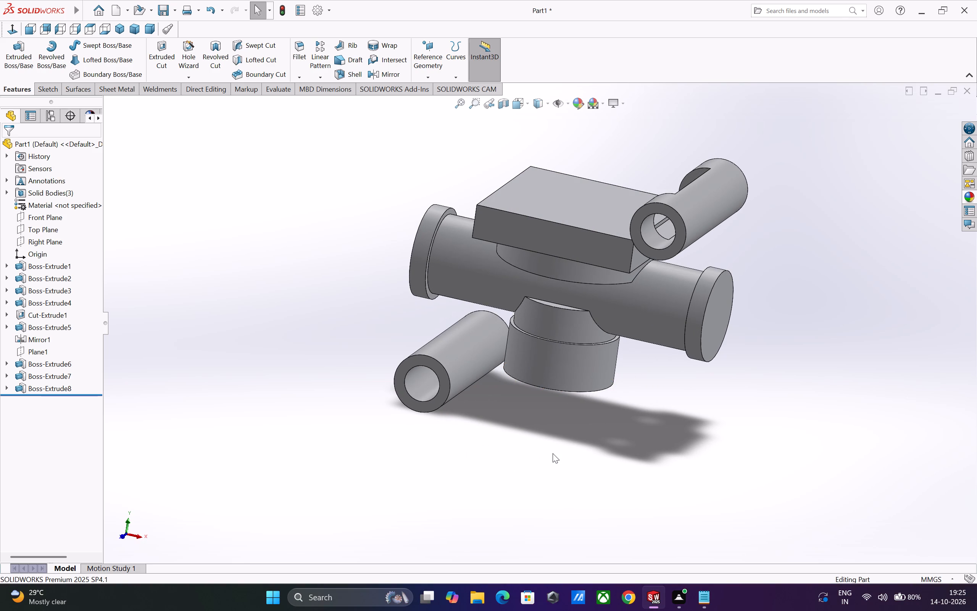
middle_drag(562, 453, 579, 445)
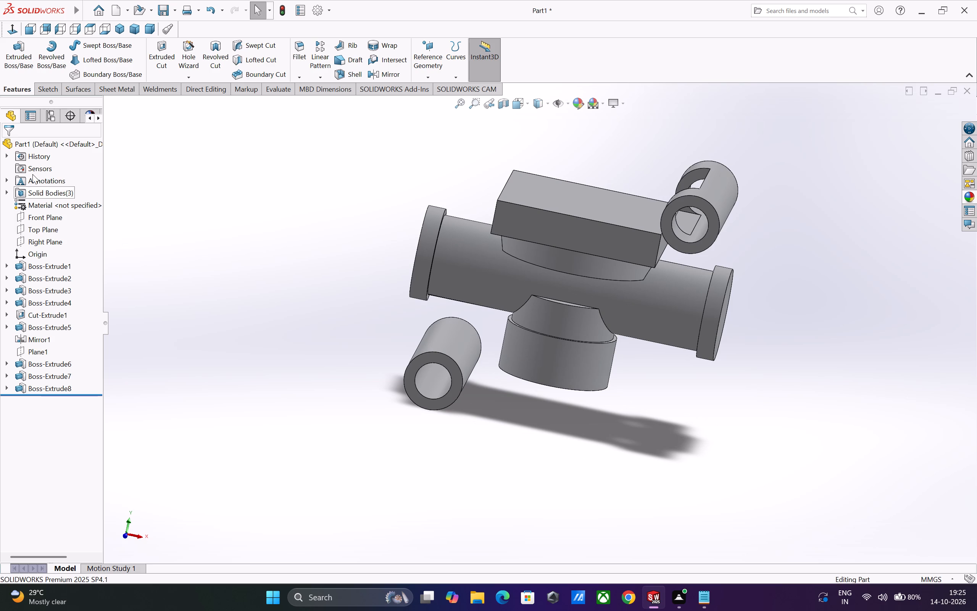
On the Front Plane, sketch two construction lines meeting at the lower tube's centre: one about 43 mm slanting to the lower boss, one vertical upward.
click(42, 218)
click(54, 210)
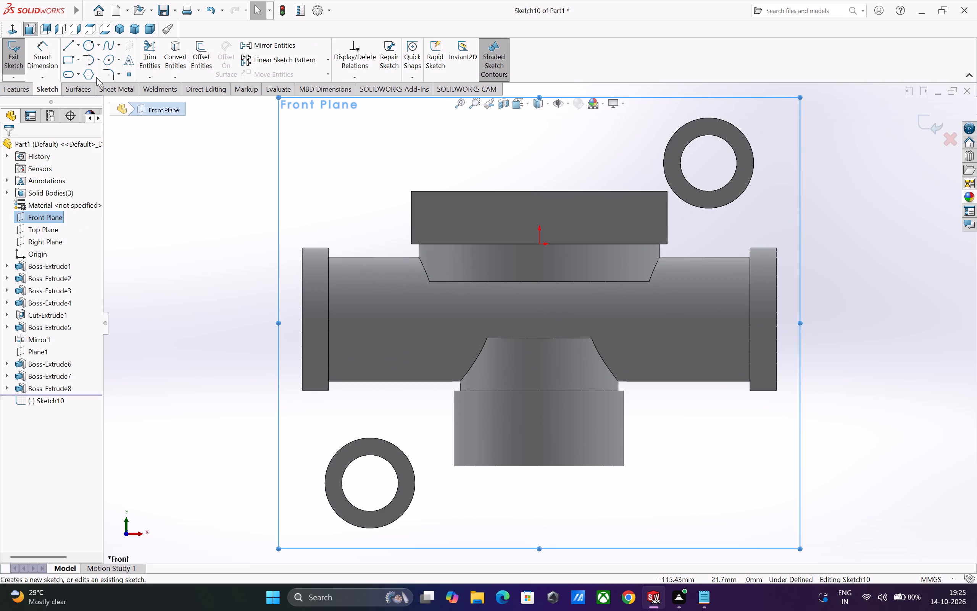
click(70, 47)
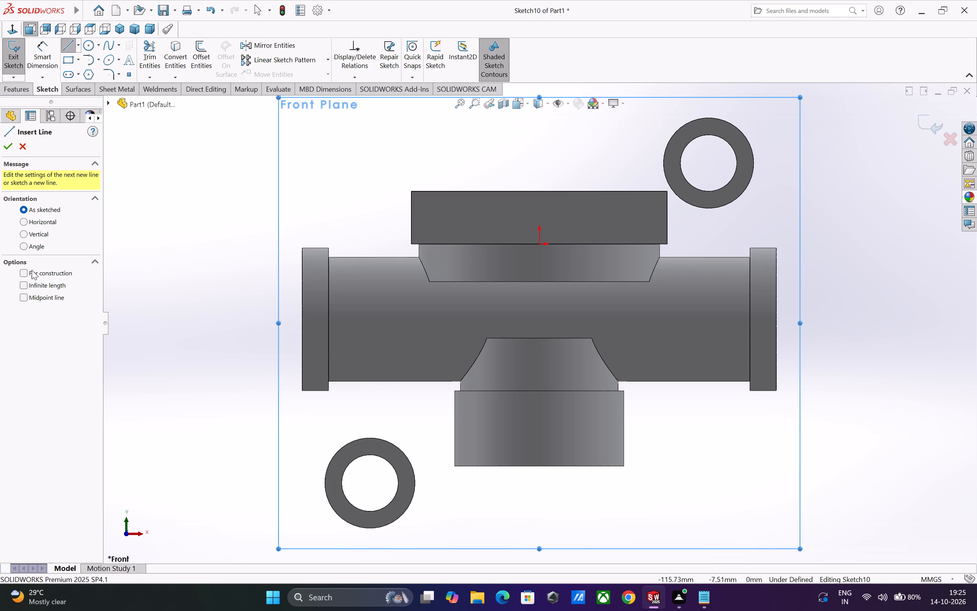
click(26, 272)
click(488, 374)
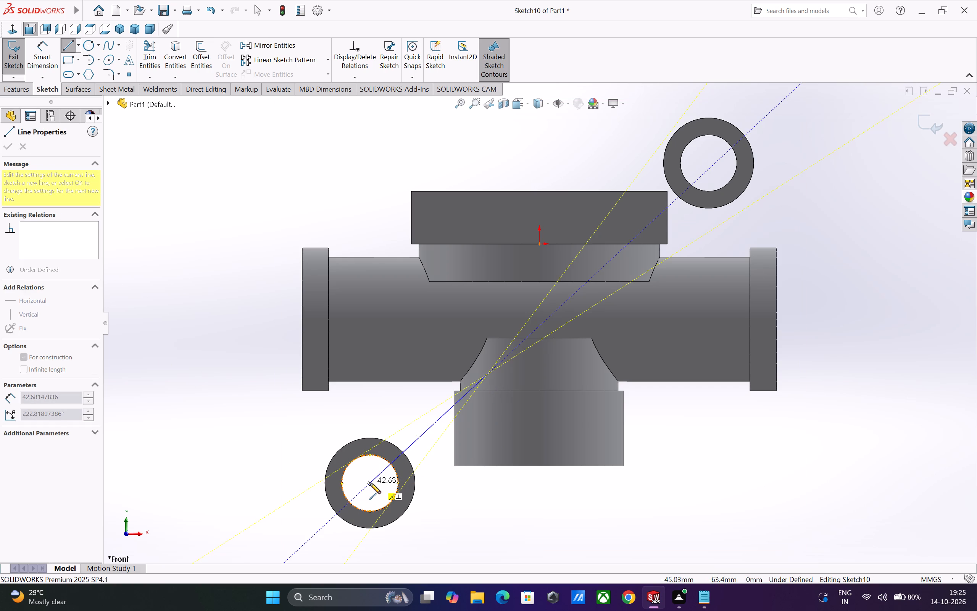
click(370, 483)
click(371, 334)
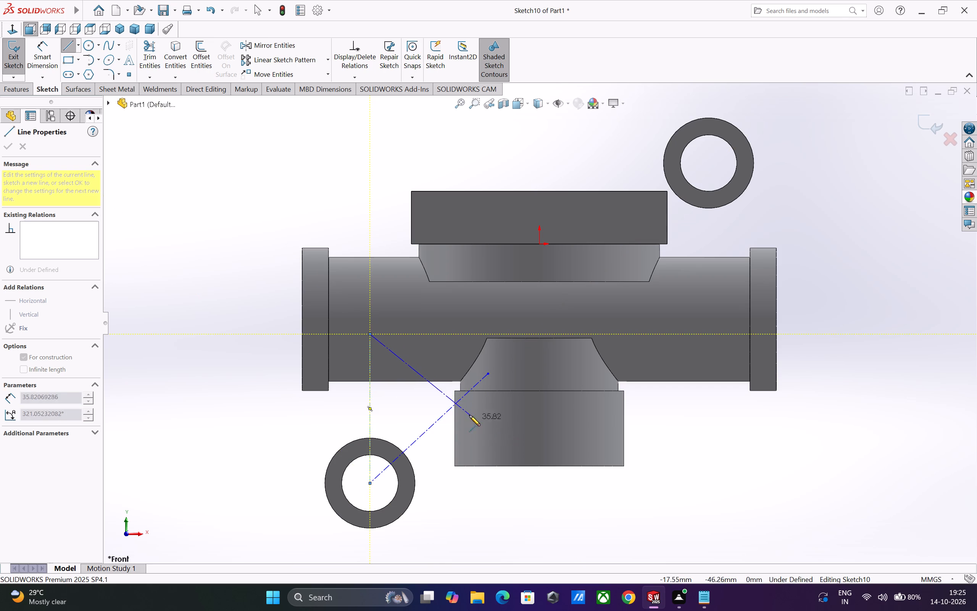
key(Escape)
Dimension the angle between the vertical and slanted construction lines to 45°.
click(40, 55)
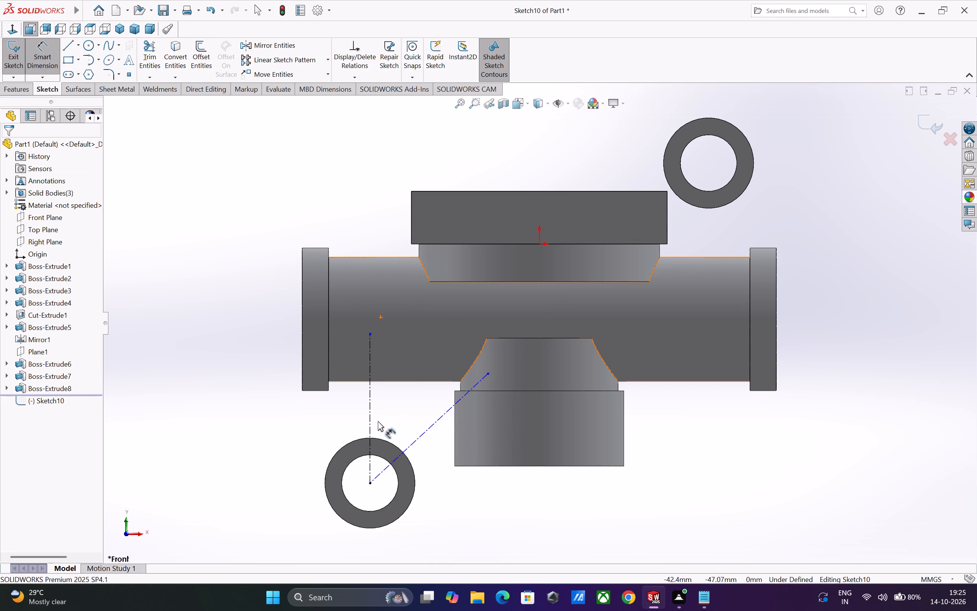
click(370, 419)
click(414, 440)
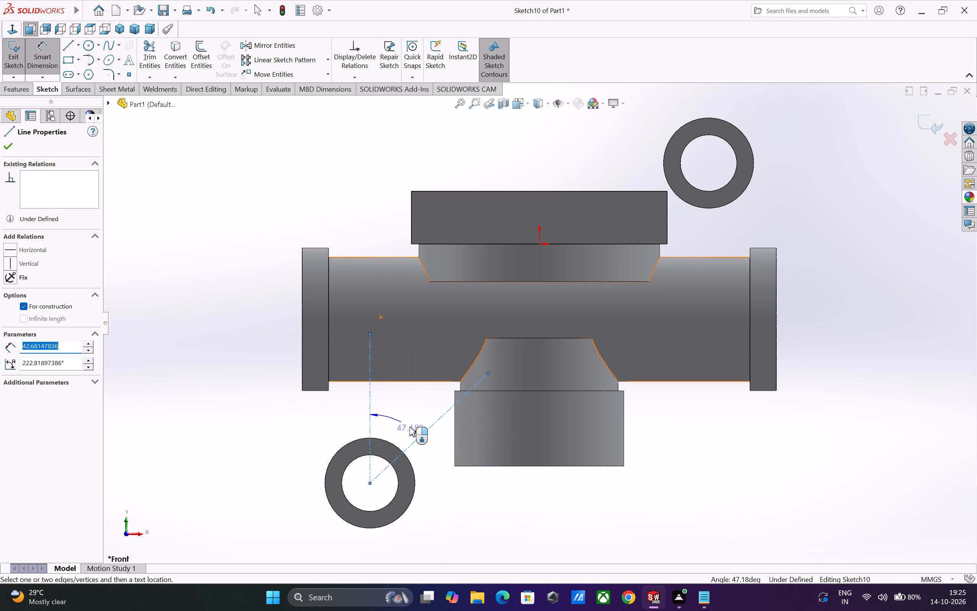
click(407, 421)
text(45)
key(Return)
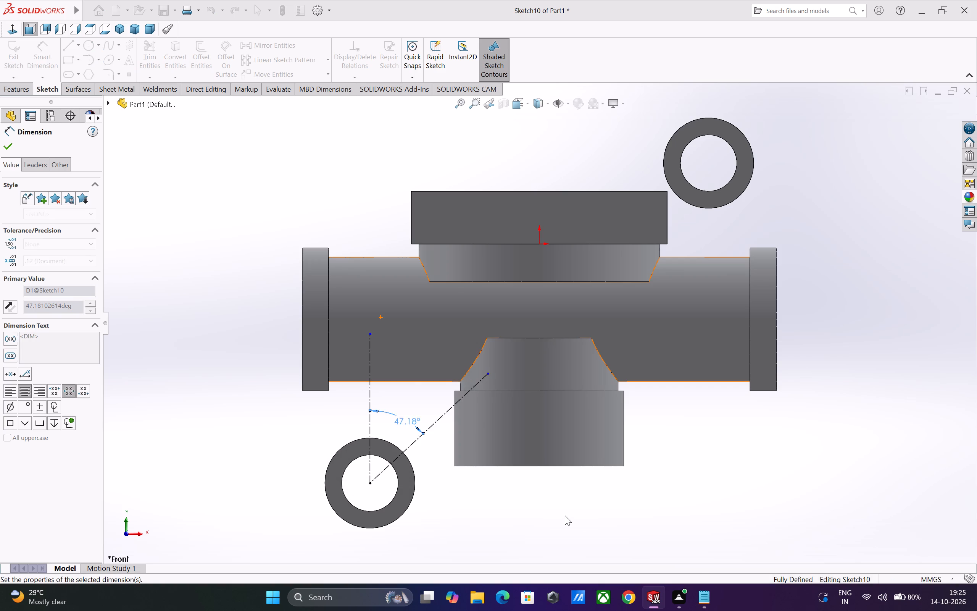
click(446, 481)
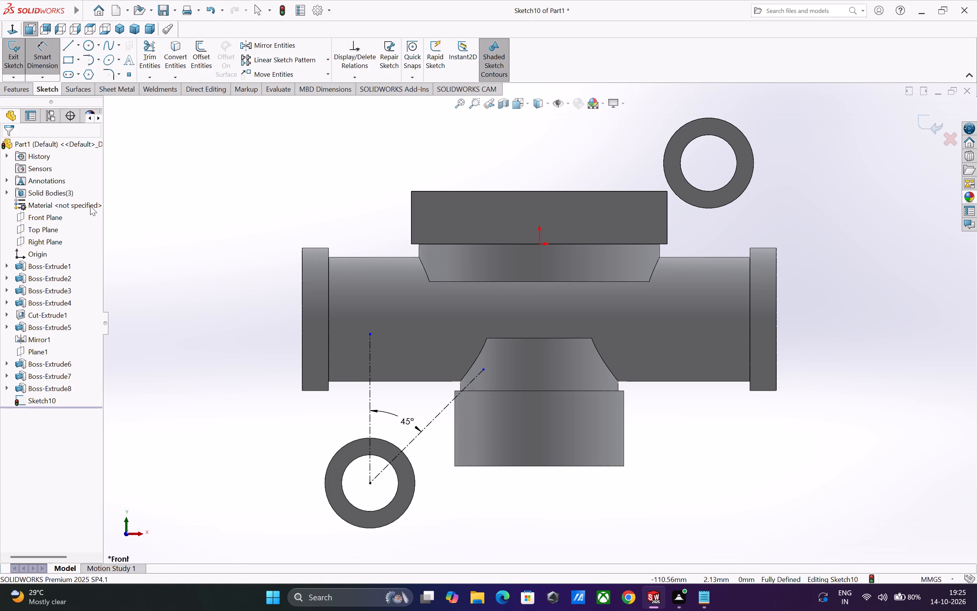
Sketch a solid line about 23 mm long above the slanted construction line, from near the horizontal cylinder into the lower tube's ring.
click(67, 46)
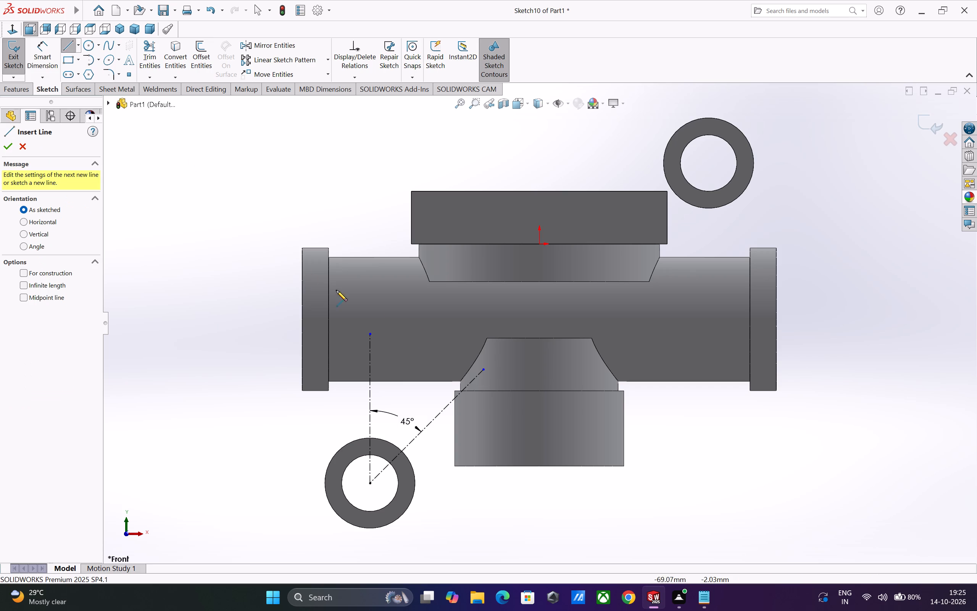
click(443, 387)
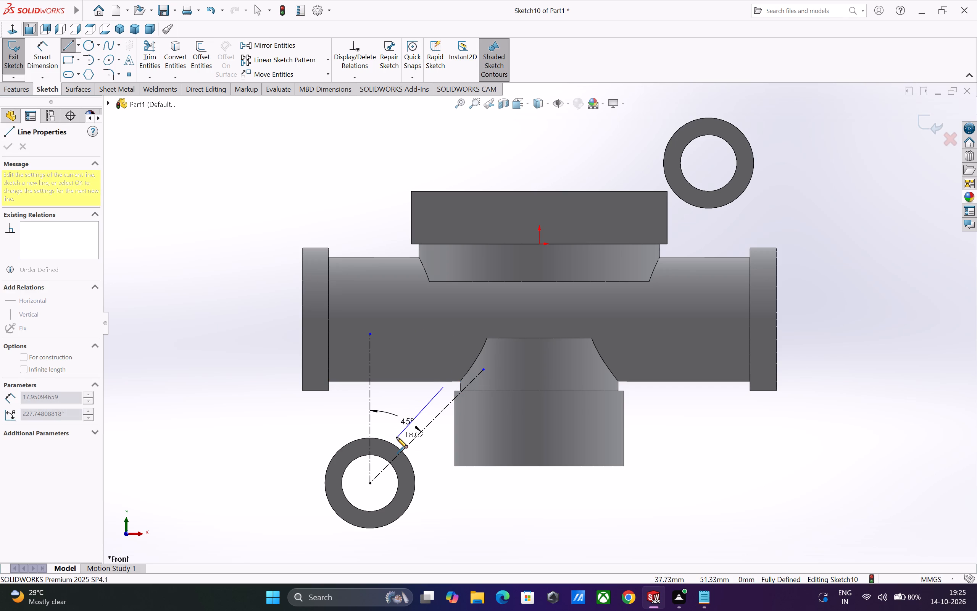
click(384, 451)
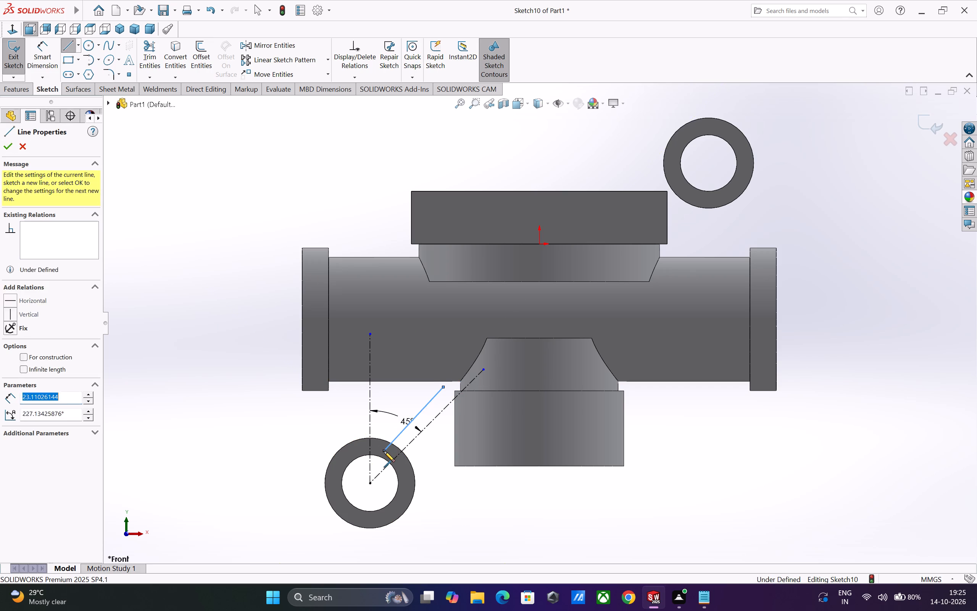
key(Escape)
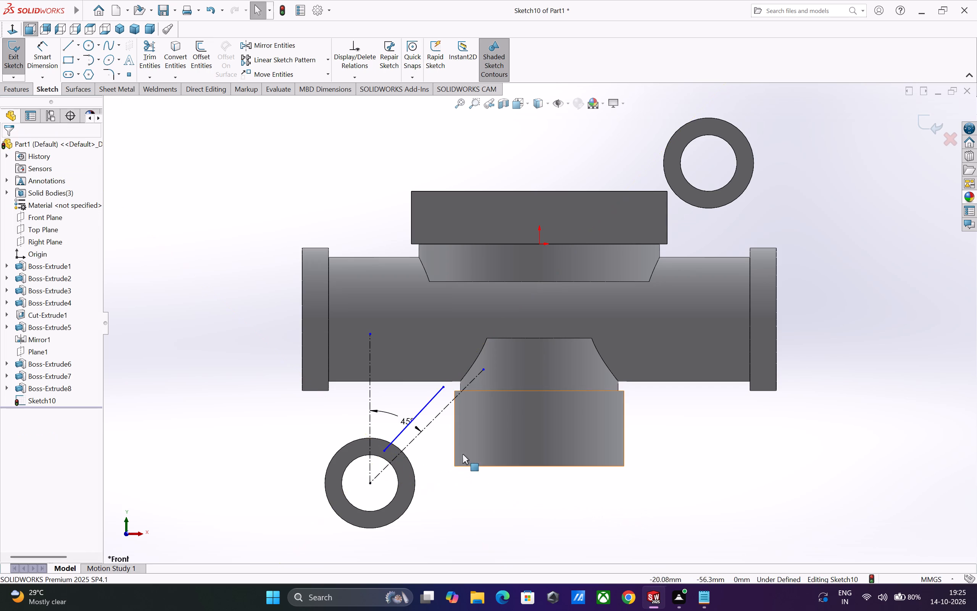
Make the solid line parallel to the 45° construction line.
scroll(426, 405, down, 3)
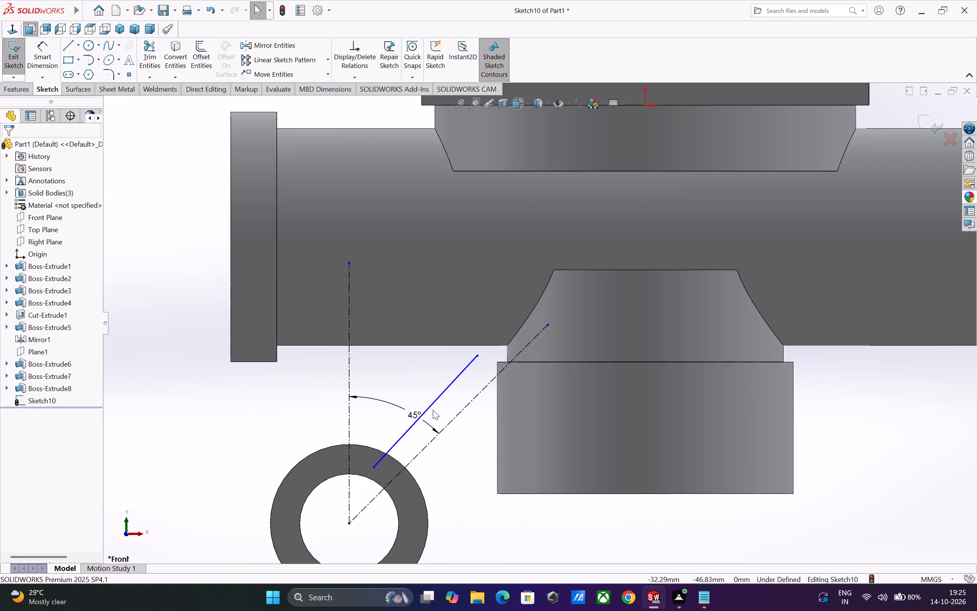
key(Escape)
click(433, 402)
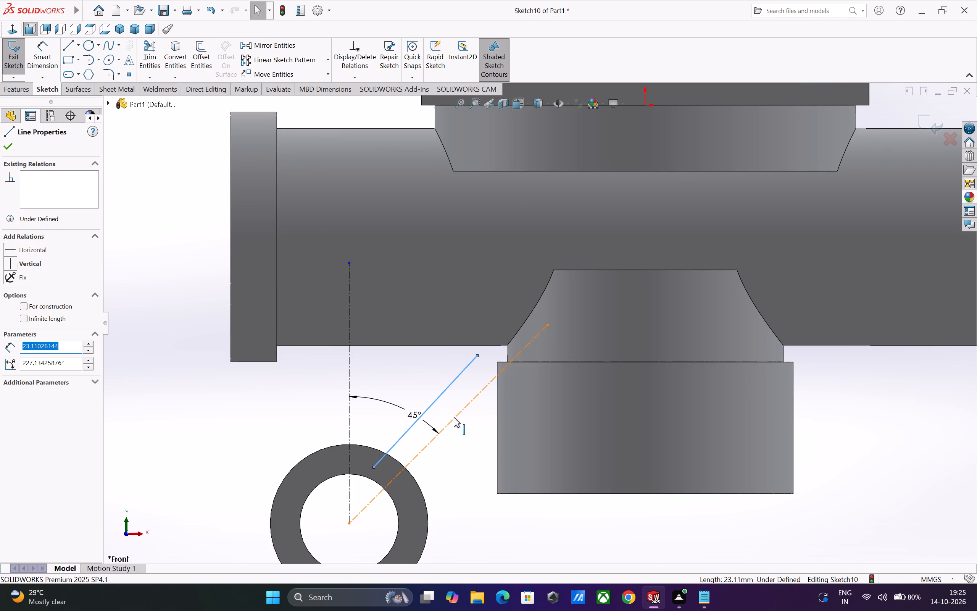
ctrl+click(455, 418)
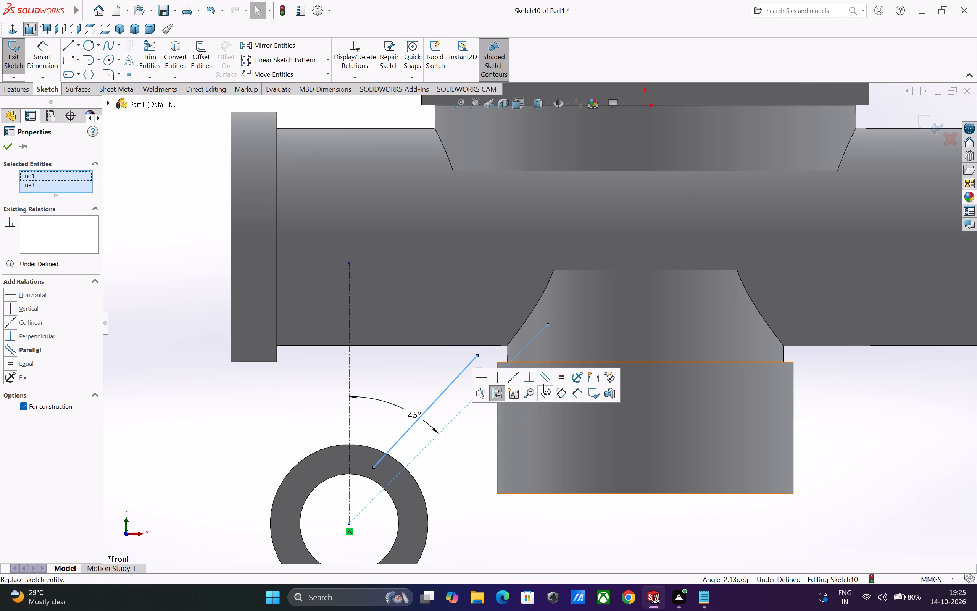
click(543, 384)
click(480, 466)
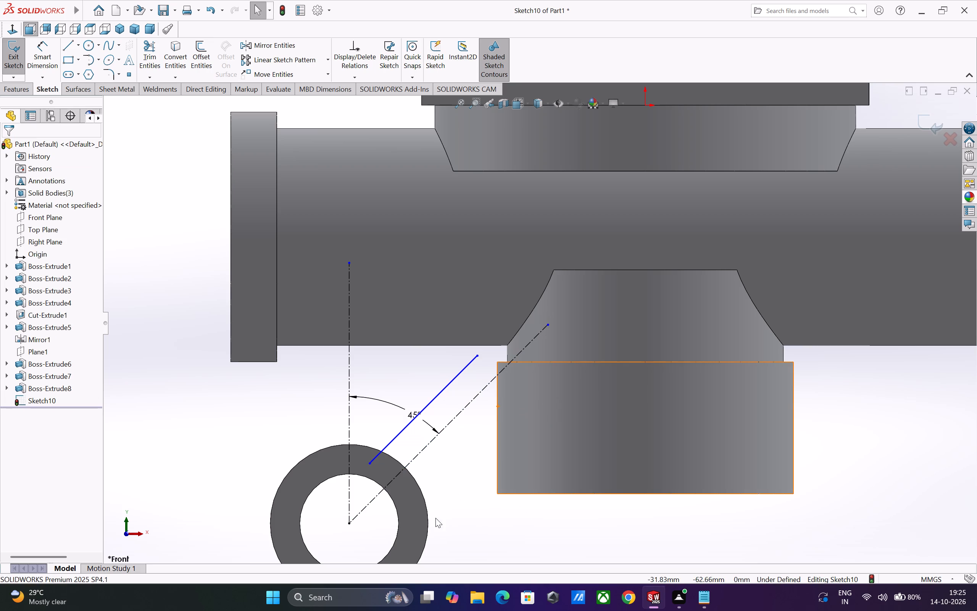
key(Escape)
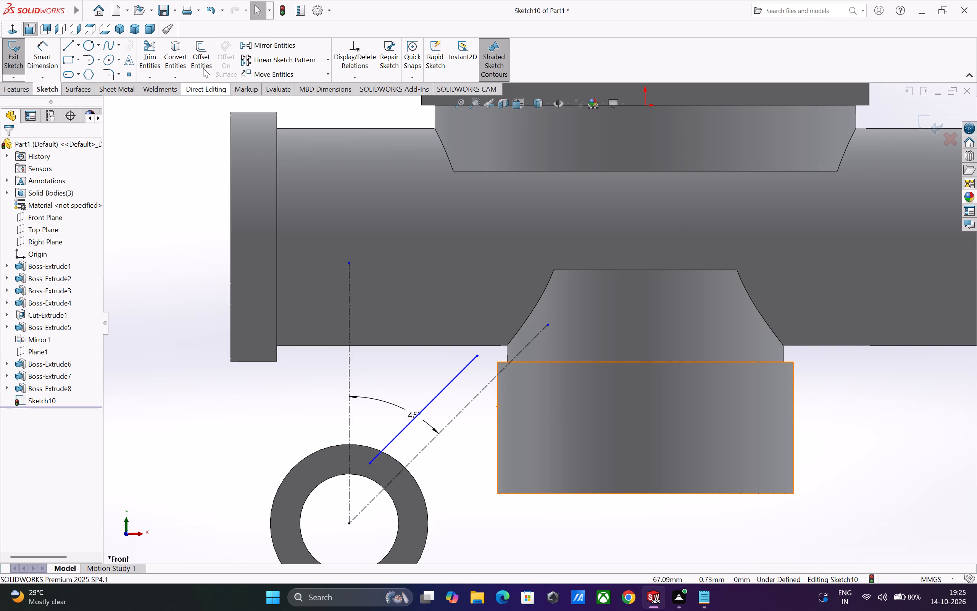
Mirror the solid slanted line about the 45° construction line, keeping the original.
click(260, 45)
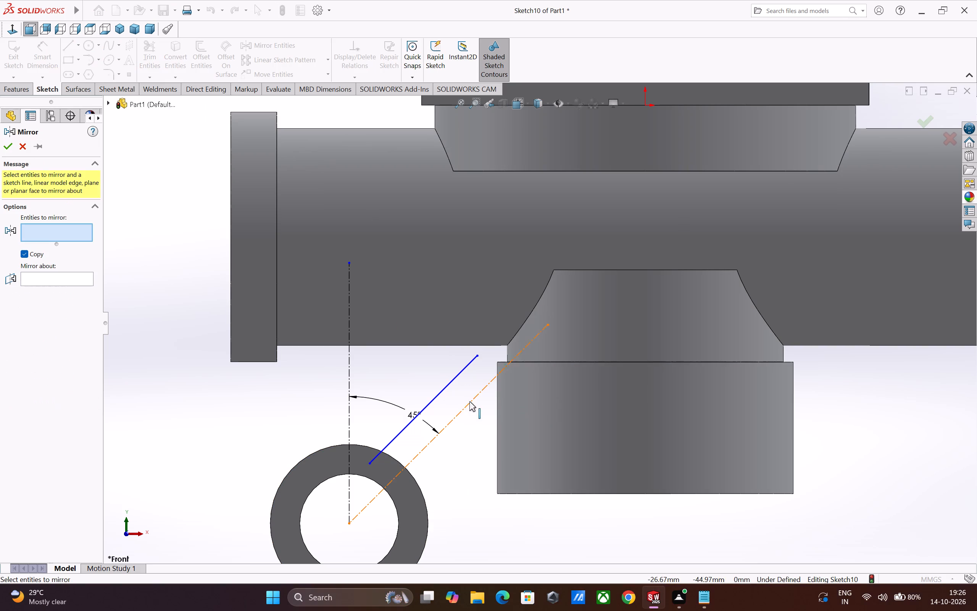
click(442, 390)
click(65, 282)
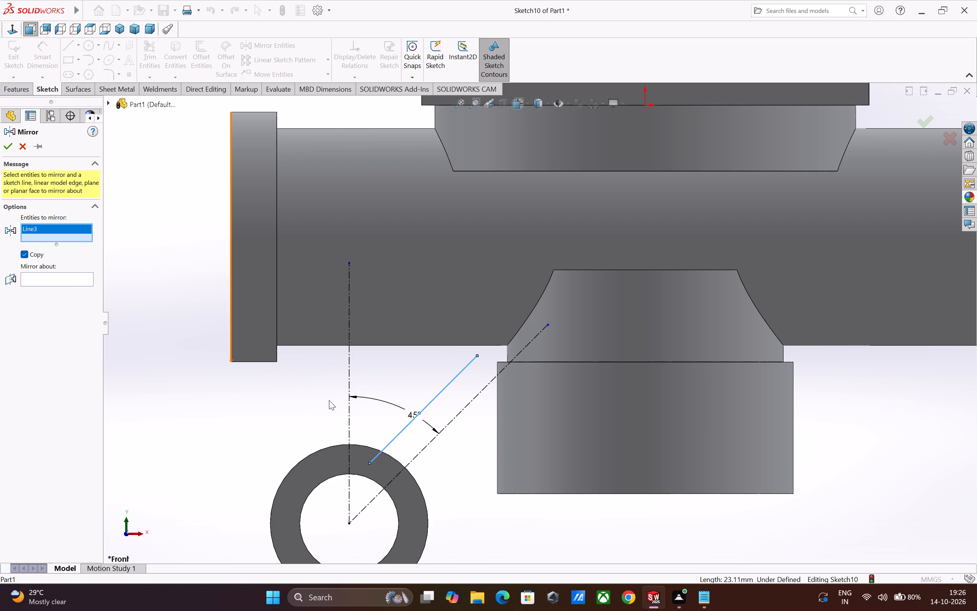
click(68, 281)
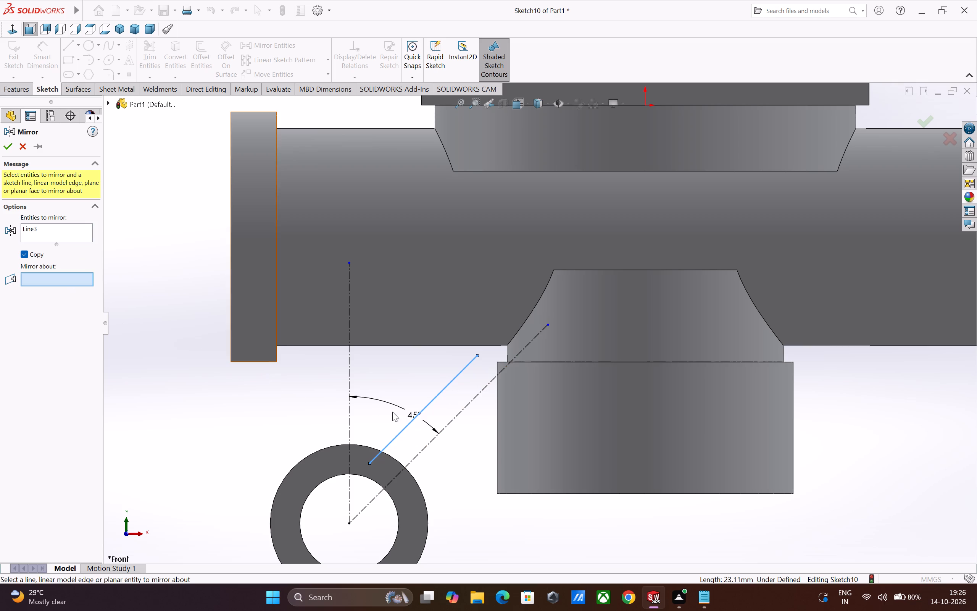
click(449, 423)
right_click(450, 426)
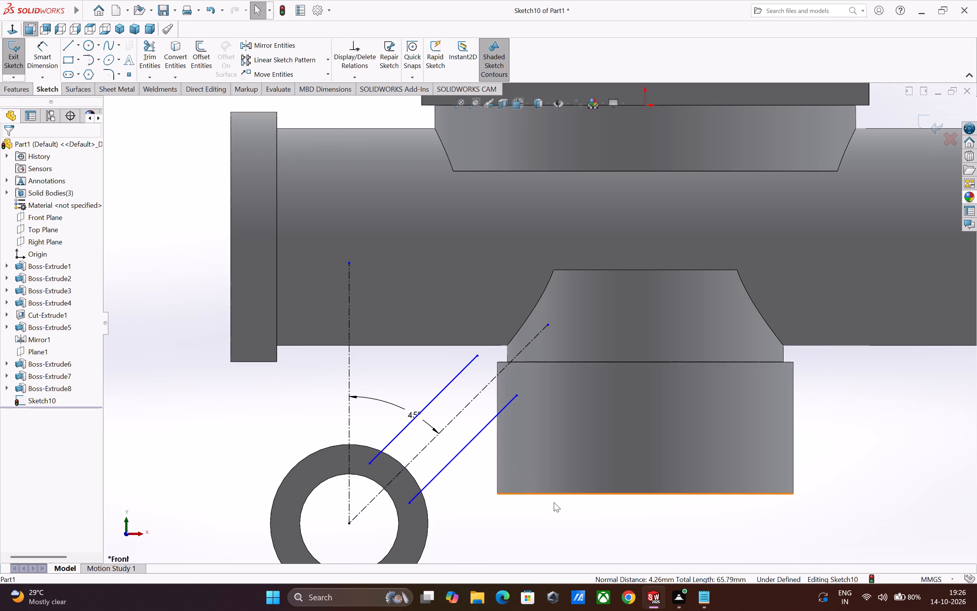
Dimension the distance between the two parallel slanted lines to 6 mm.
click(40, 56)
click(471, 440)
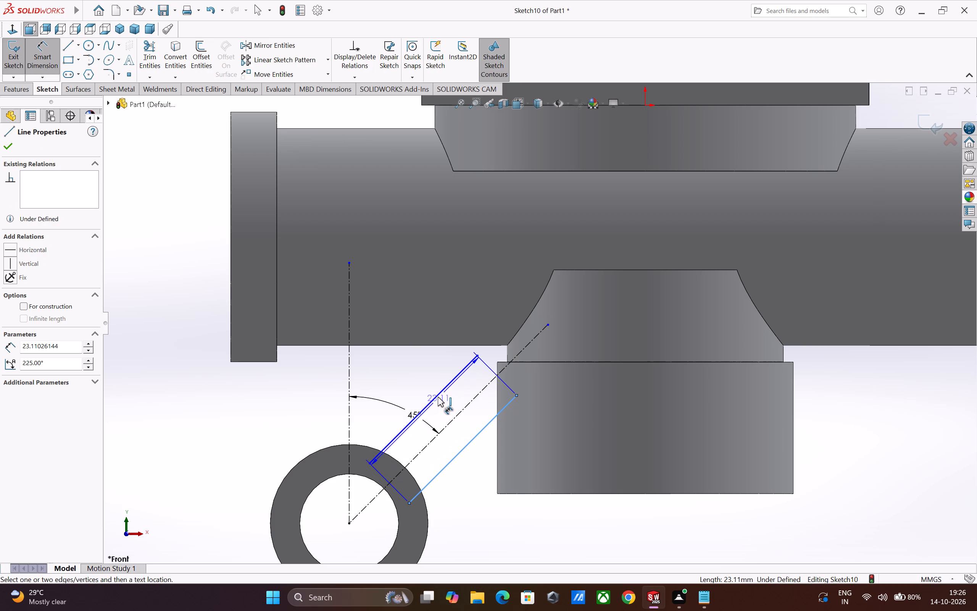
click(437, 396)
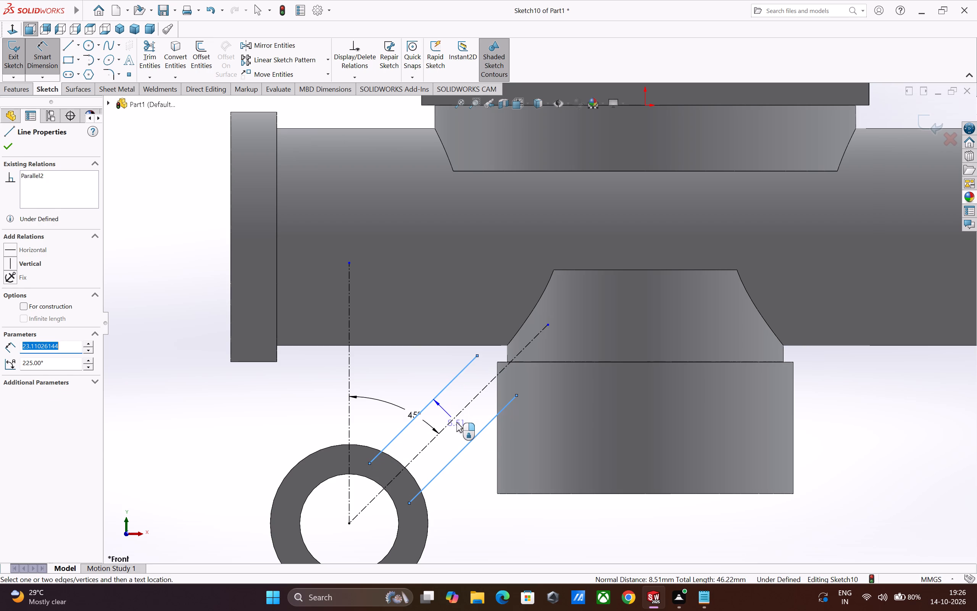
click(456, 422)
key(6)
key(Return)
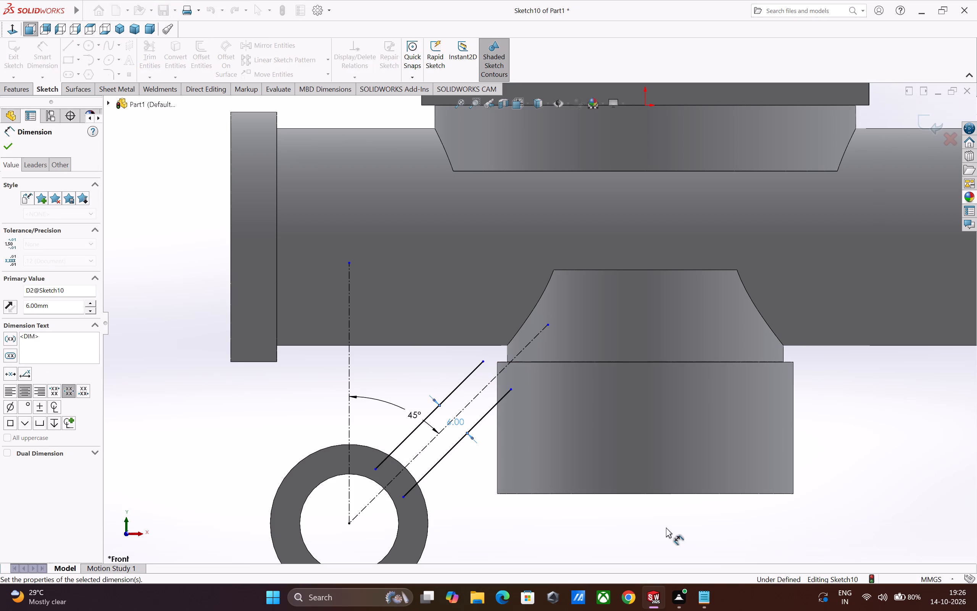
click(485, 507)
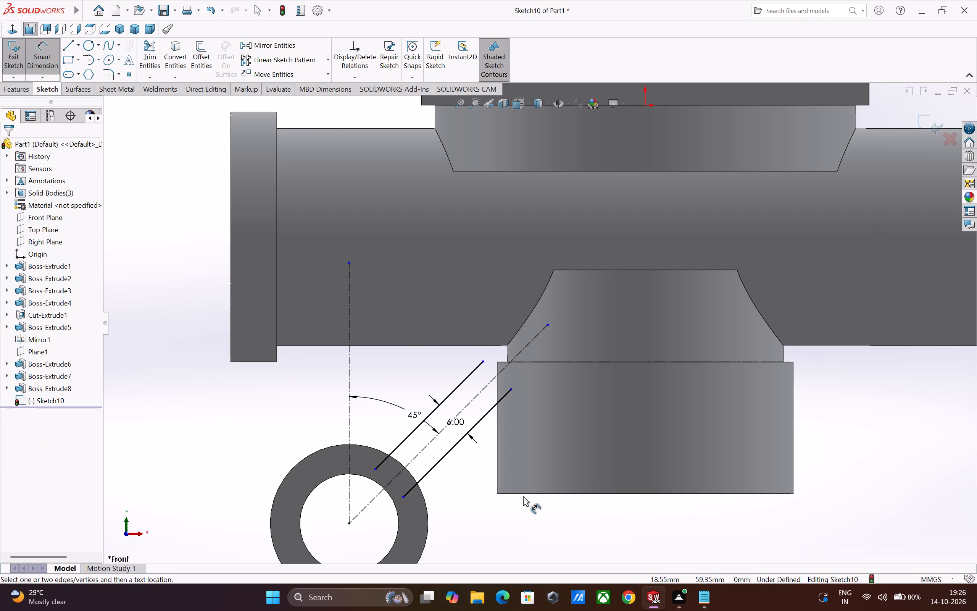
Sketch a corner rectangle about 26 × 23 mm from the vertical construction line to the lower boss, overlapping the horizontal cylinder and lower tube.
scroll(403, 454, up, 1)
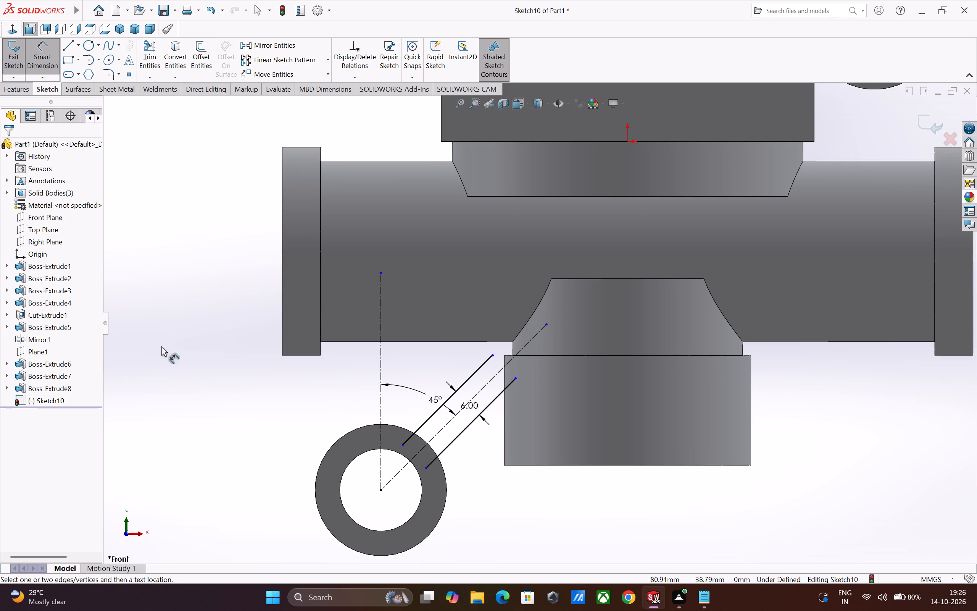
scroll(424, 473, up, 3)
scroll(470, 423, down, 2)
scroll(524, 381, down, 2)
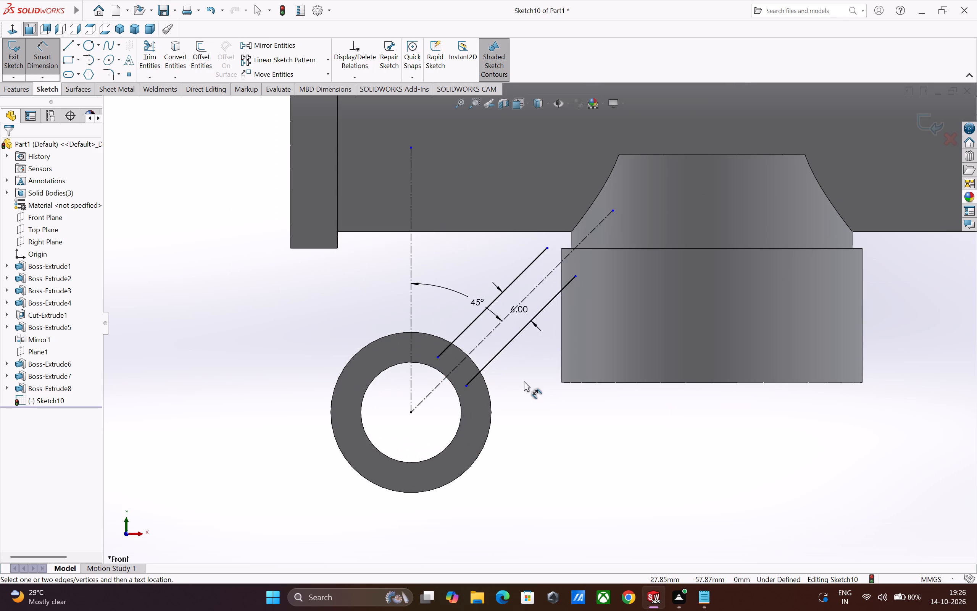
click(68, 60)
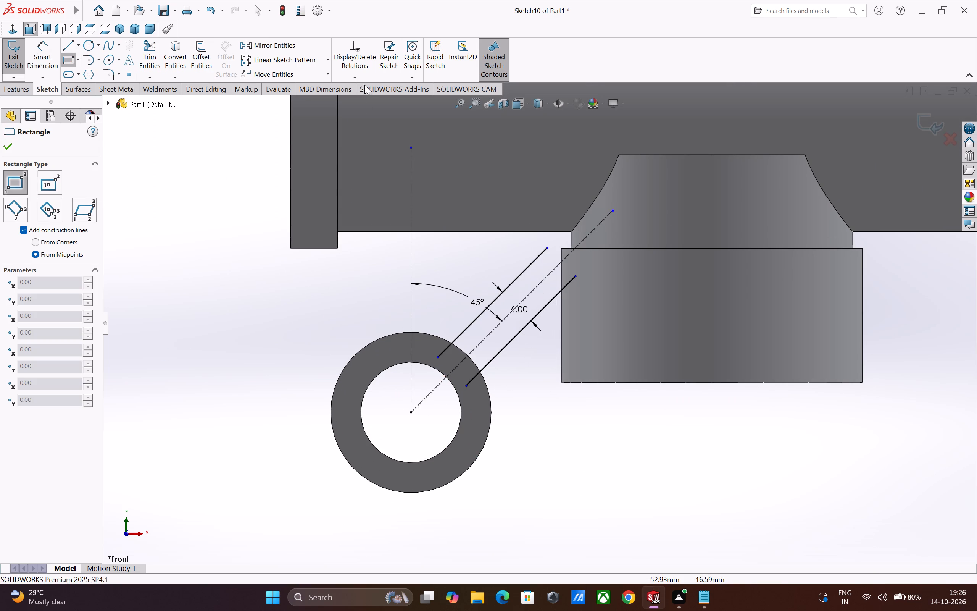
click(411, 206)
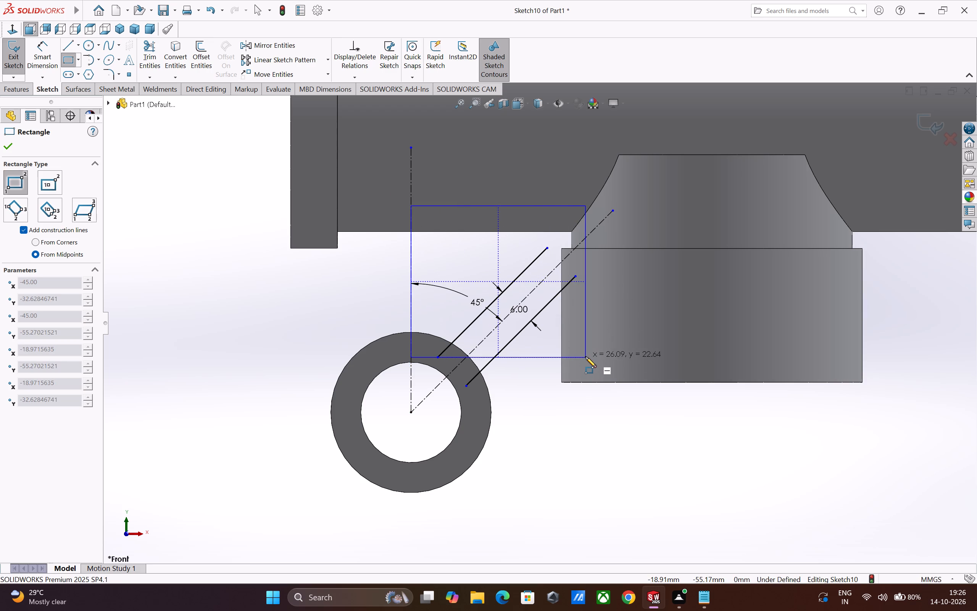
click(585, 357)
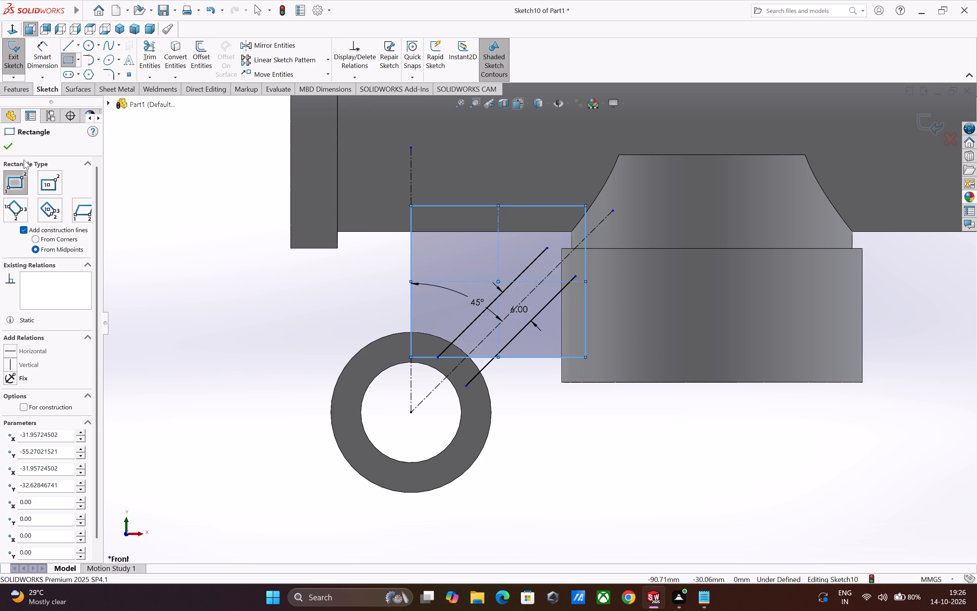
click(8, 151)
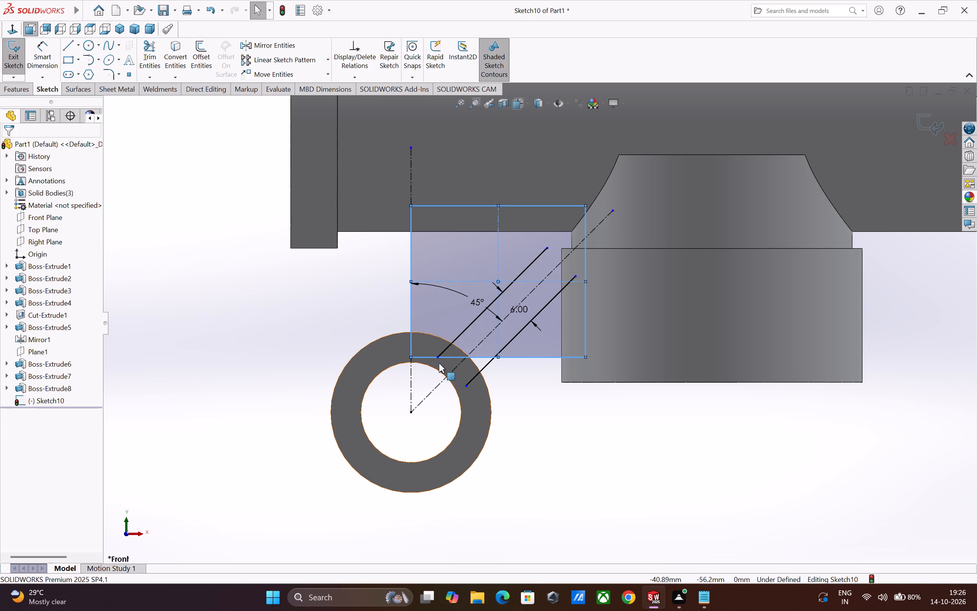
Reshape the rectangle to about 25.5 mm wide, lowering its bottom edge farther into the tube's ring and keeping its top edge inside the horizontal cylinder.
drag(446, 356, 442, 374)
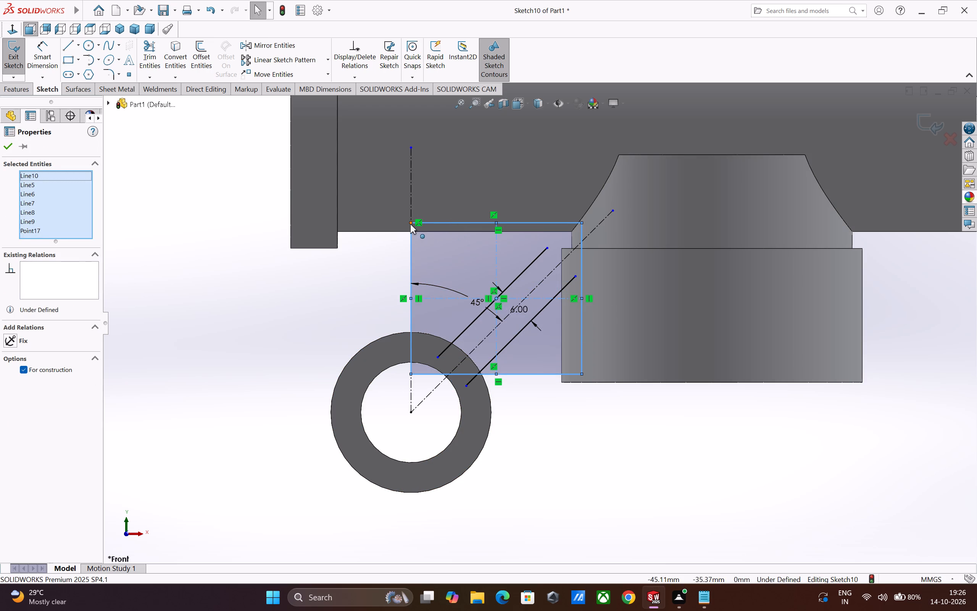
drag(410, 223, 411, 205)
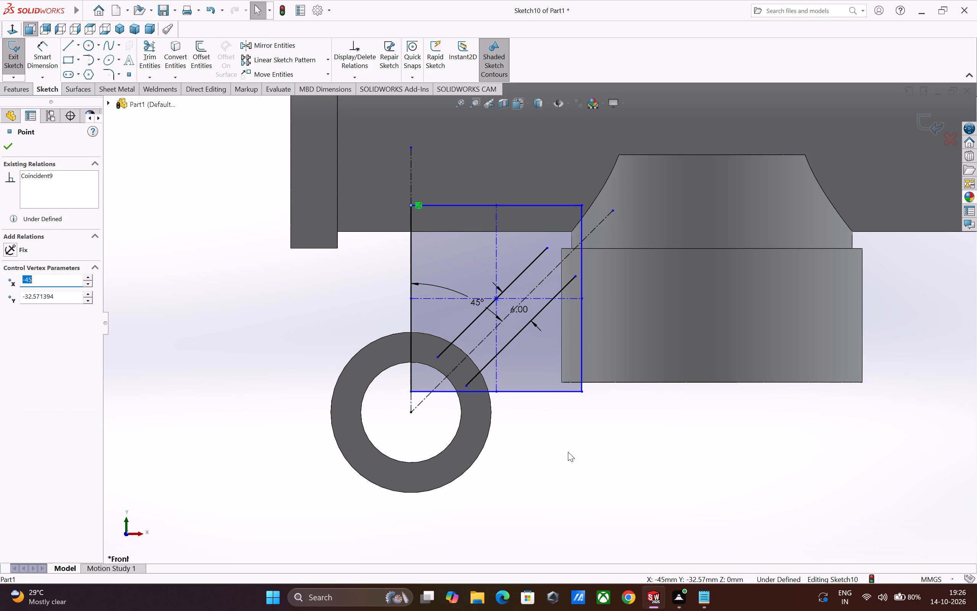
click(577, 469)
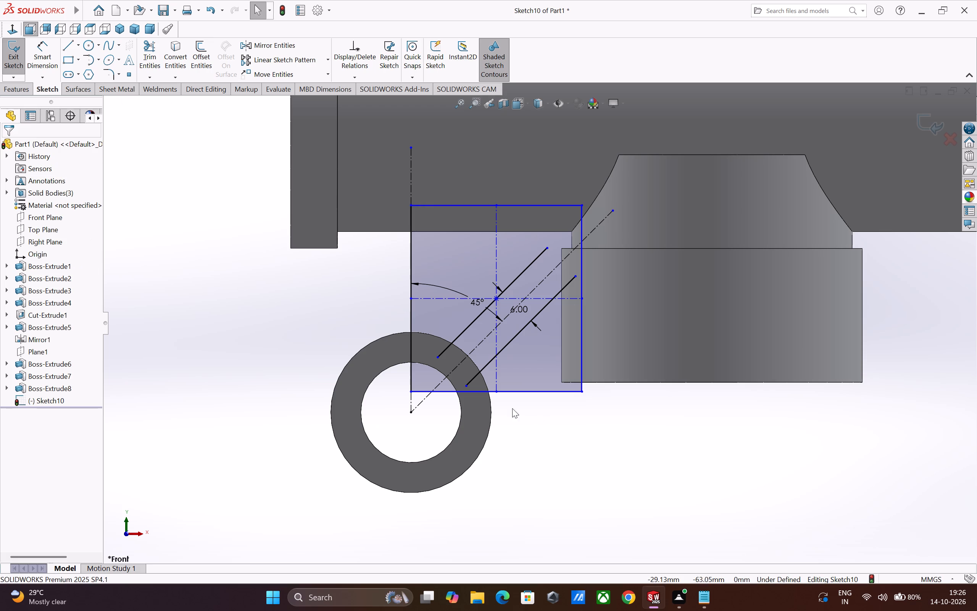
Examine where the lower slanted line and the rectangle's bottom edge cross the lower tube's outer edge.
scroll(500, 404, down, 4)
scroll(517, 422, up, 2)
scroll(497, 374, down, 1)
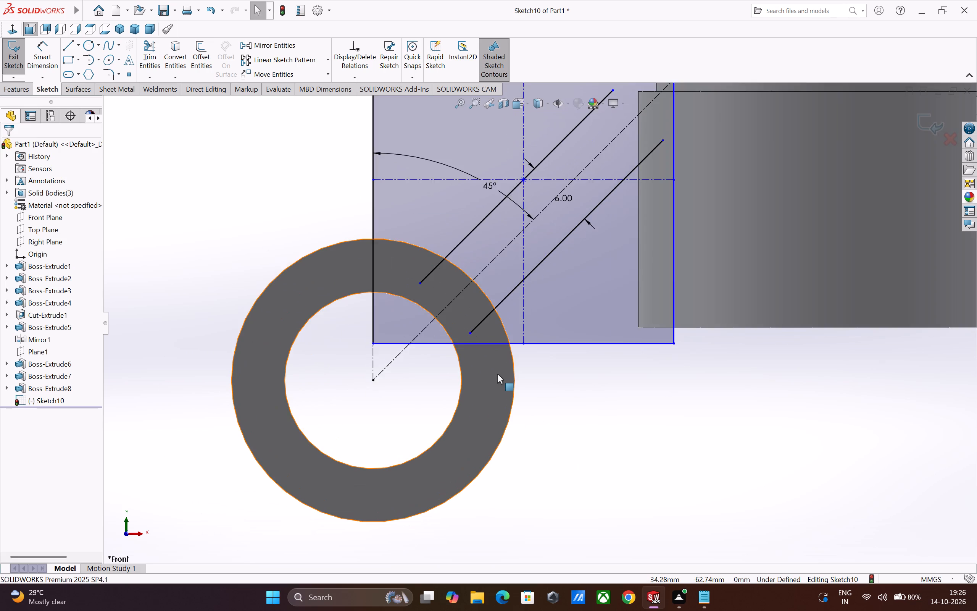
scroll(497, 374, down, 2)
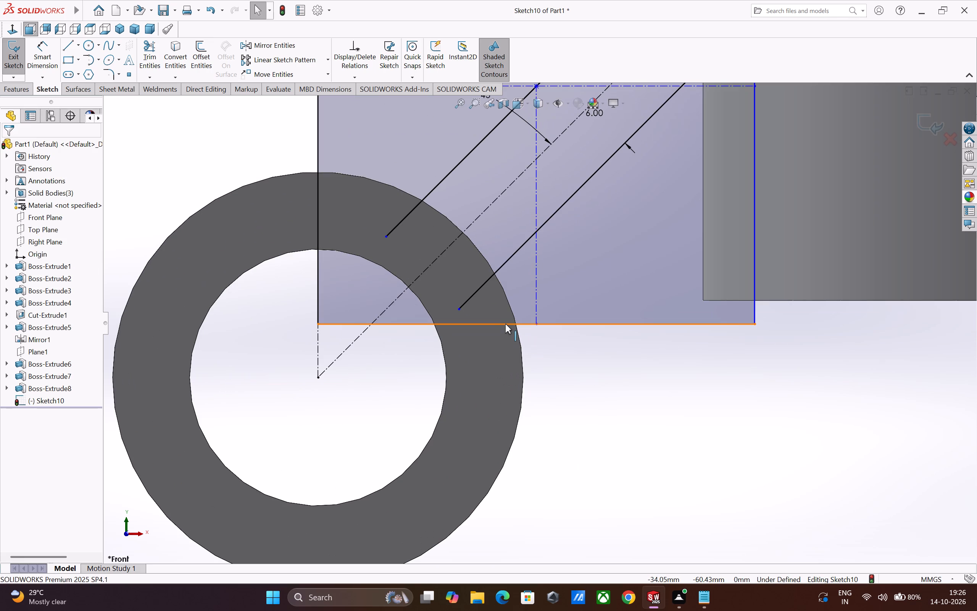
click(505, 324)
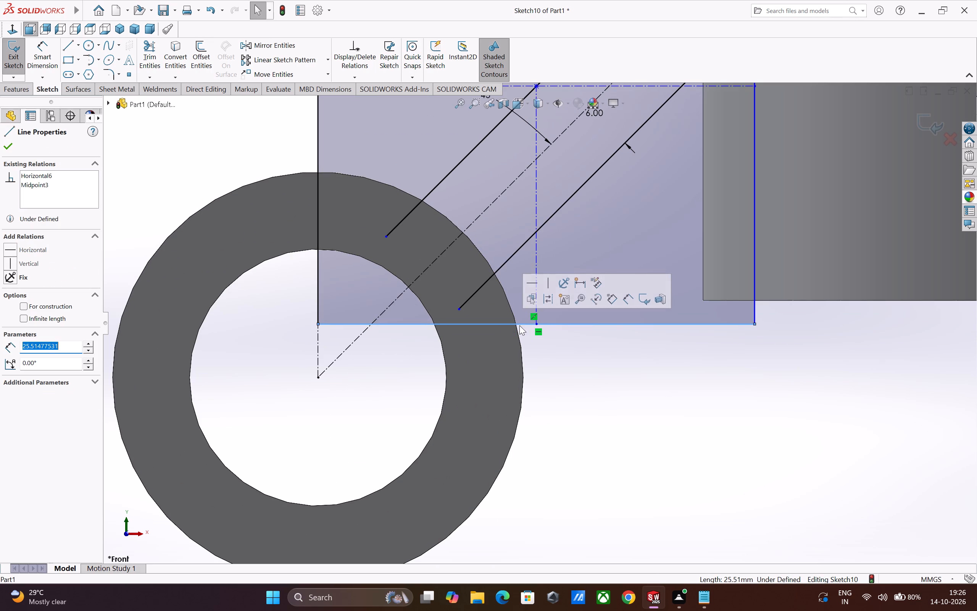
scroll(506, 278, down, 3)
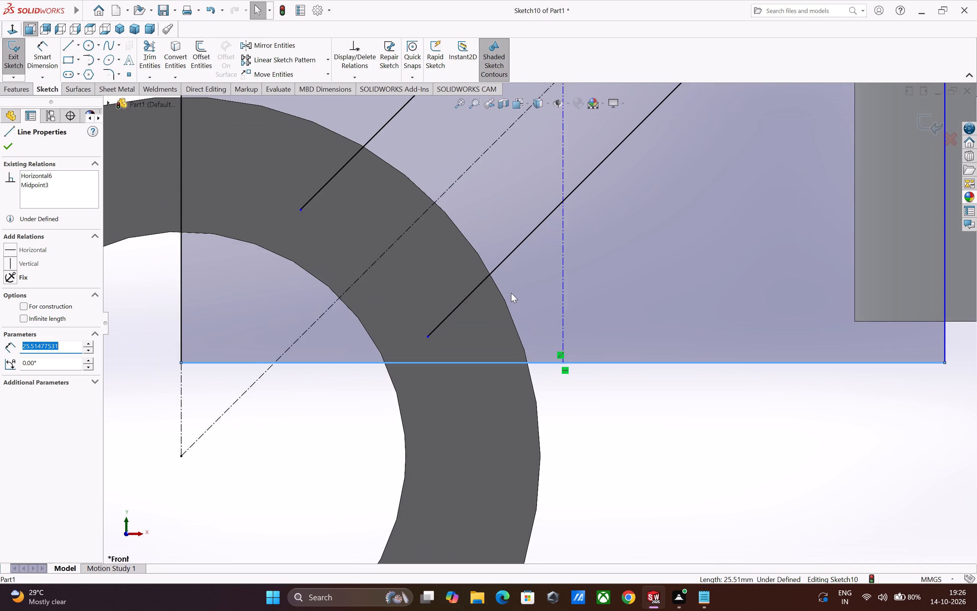
scroll(511, 302, down, 6)
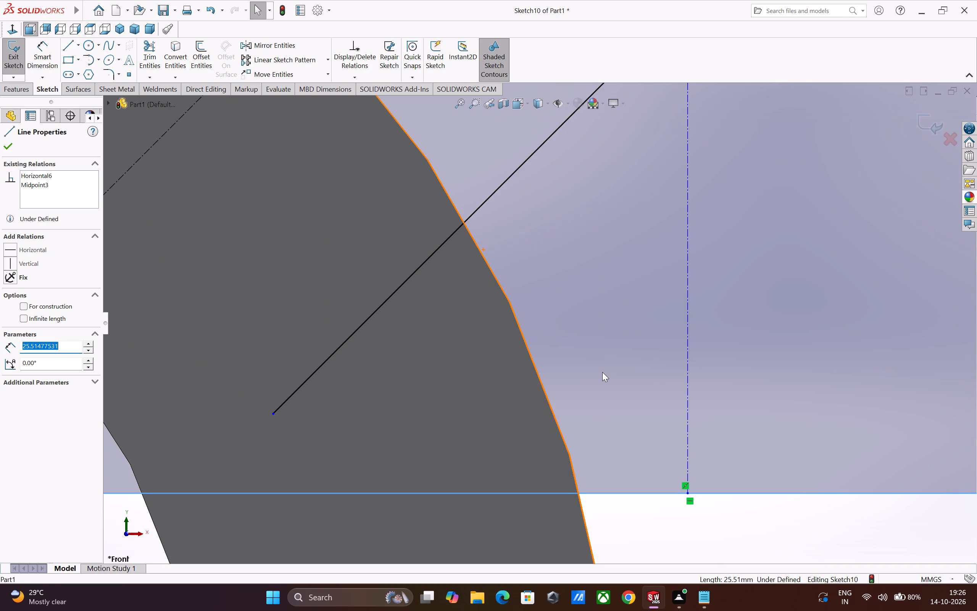
key(Escape)
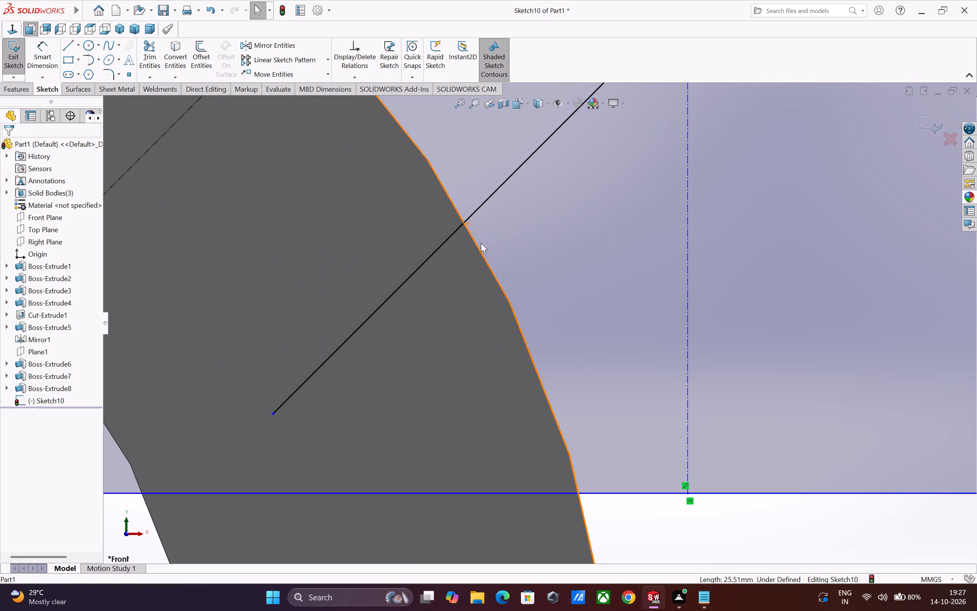
scroll(508, 307, up, 3)
key(Escape)
scroll(509, 308, up, 3)
scroll(535, 288, down, 1)
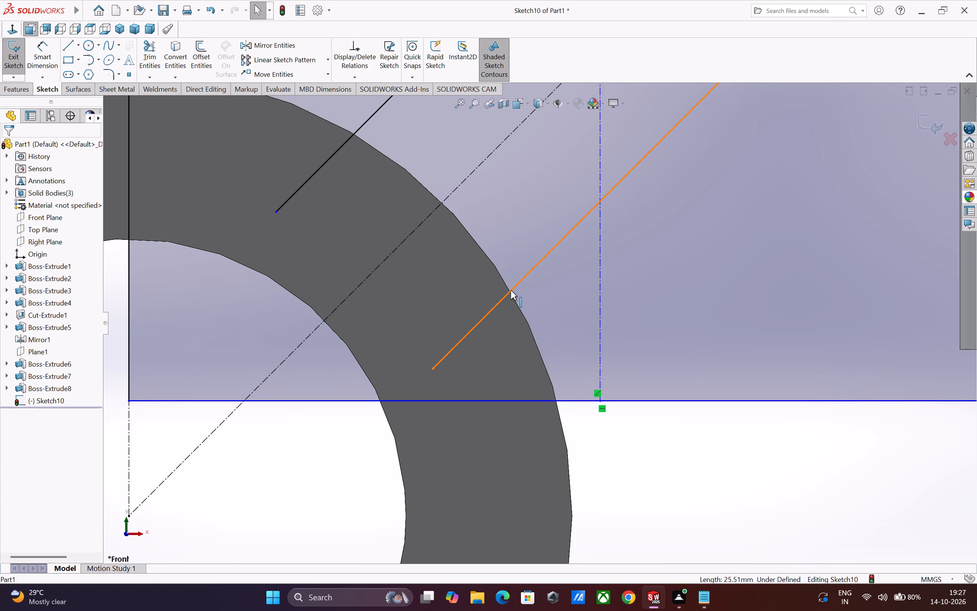
click(521, 280)
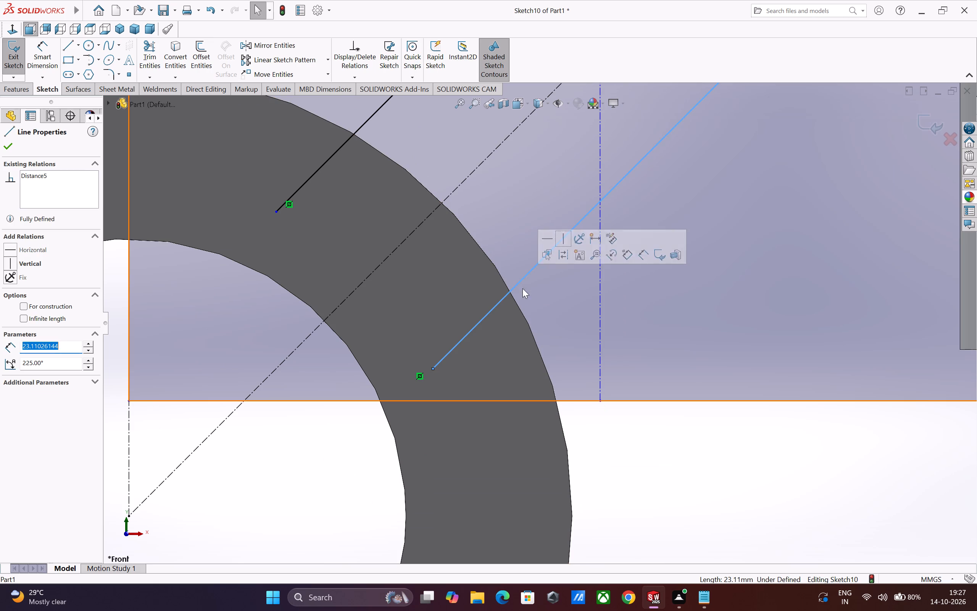
click(594, 452)
key(Escape)
scroll(594, 452, up, 3)
scroll(573, 396, up, 3)
scroll(543, 333, down, 2)
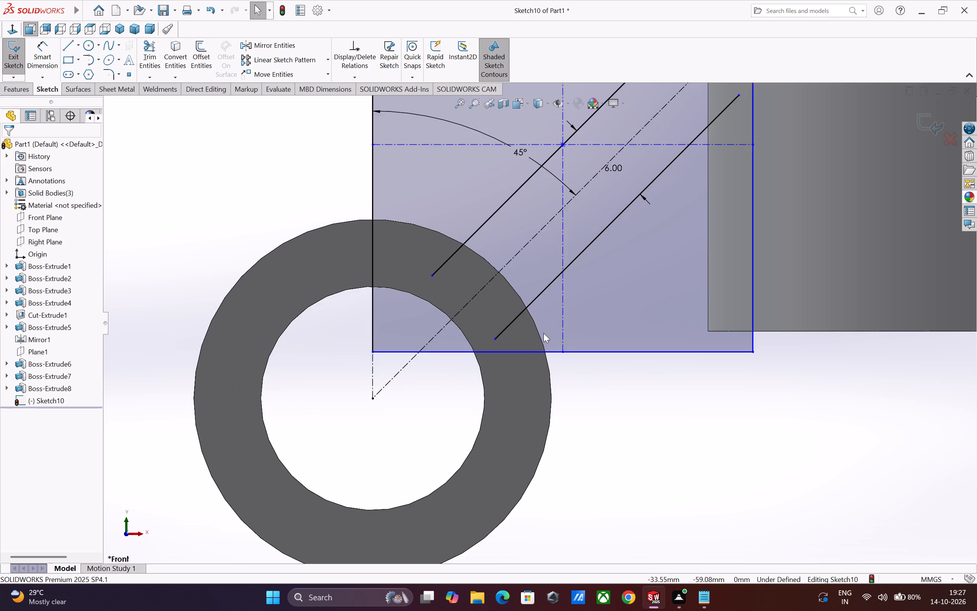
key(Escape)
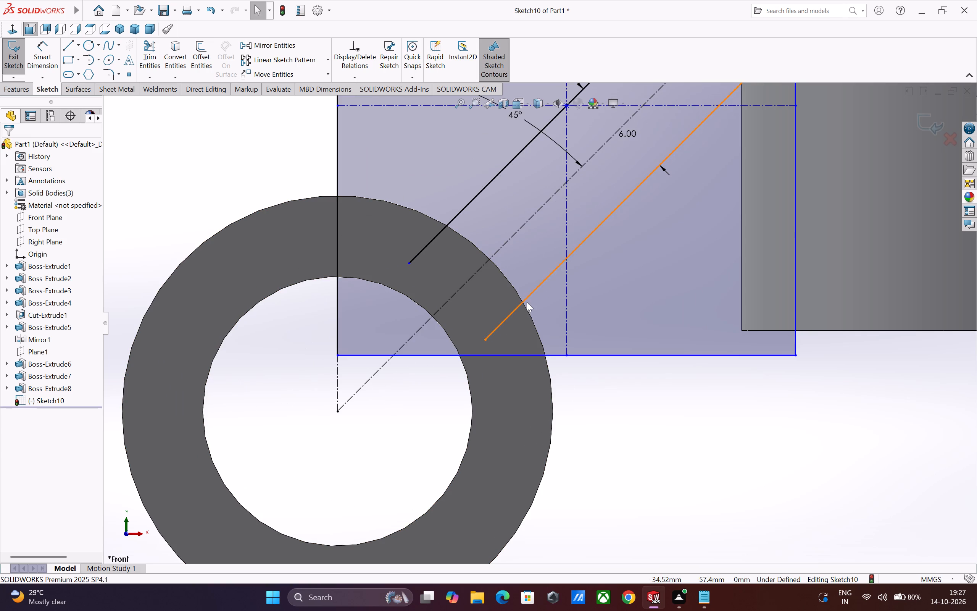
Place a sketch point where the lower slanted line crosses the lower tube's outer circular edge.
click(129, 75)
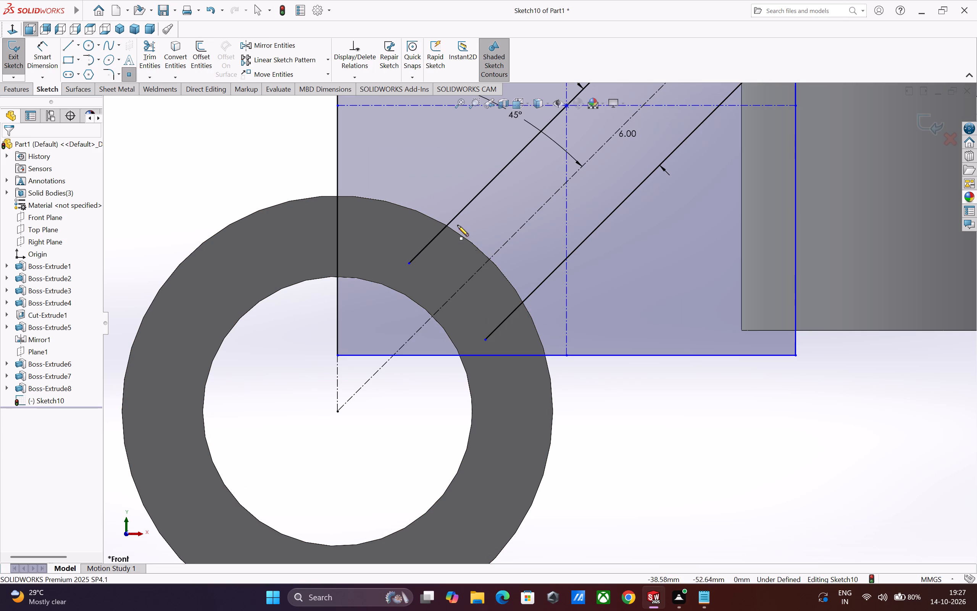
click(522, 302)
scroll(560, 373, down, 2)
scroll(534, 314, down, 3)
key(Escape)
scroll(506, 242, down, 8)
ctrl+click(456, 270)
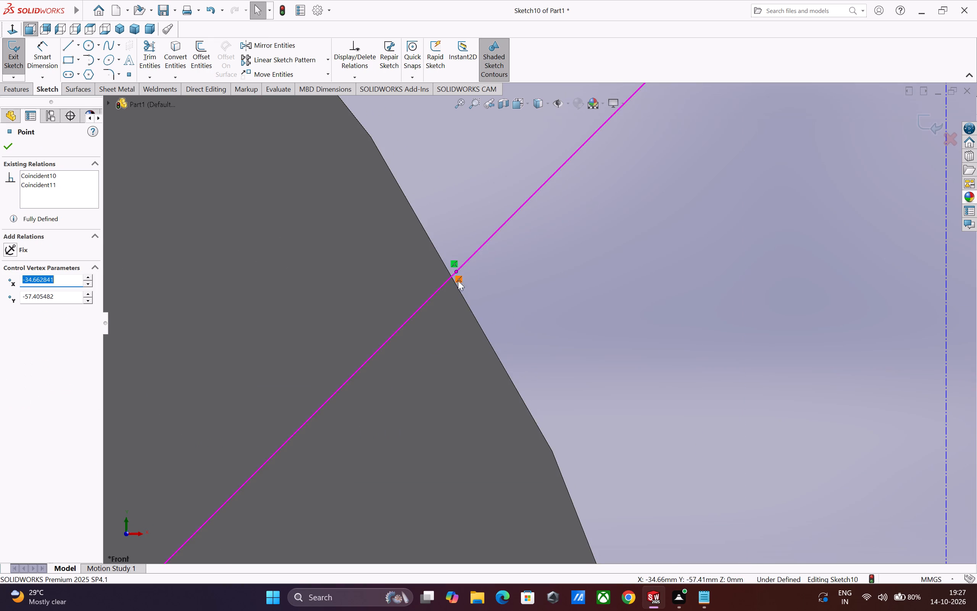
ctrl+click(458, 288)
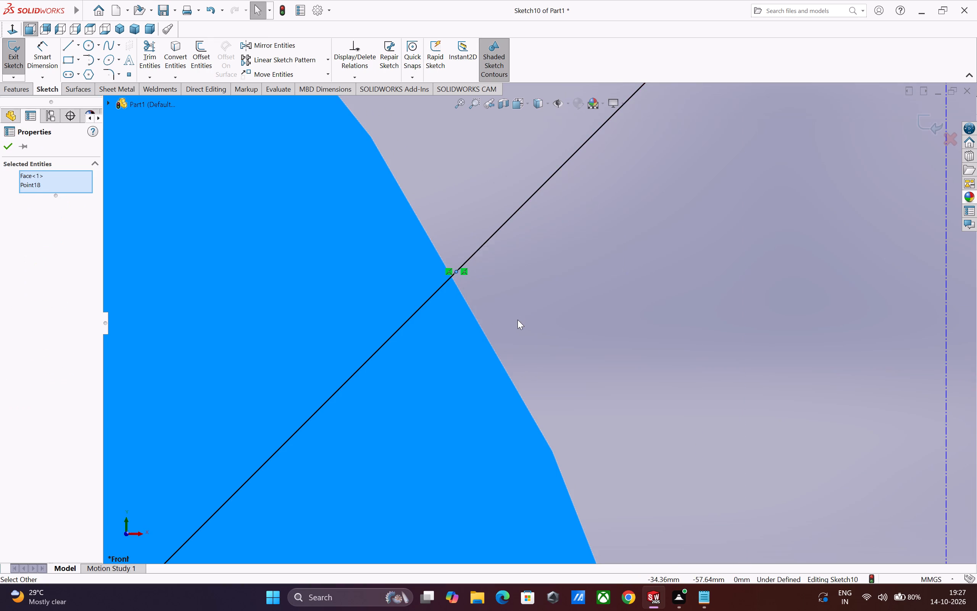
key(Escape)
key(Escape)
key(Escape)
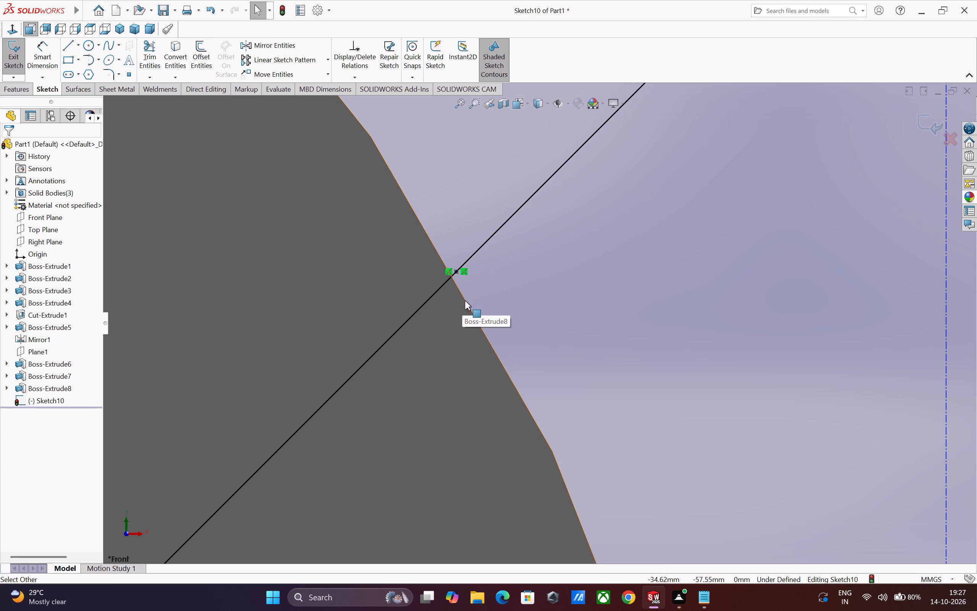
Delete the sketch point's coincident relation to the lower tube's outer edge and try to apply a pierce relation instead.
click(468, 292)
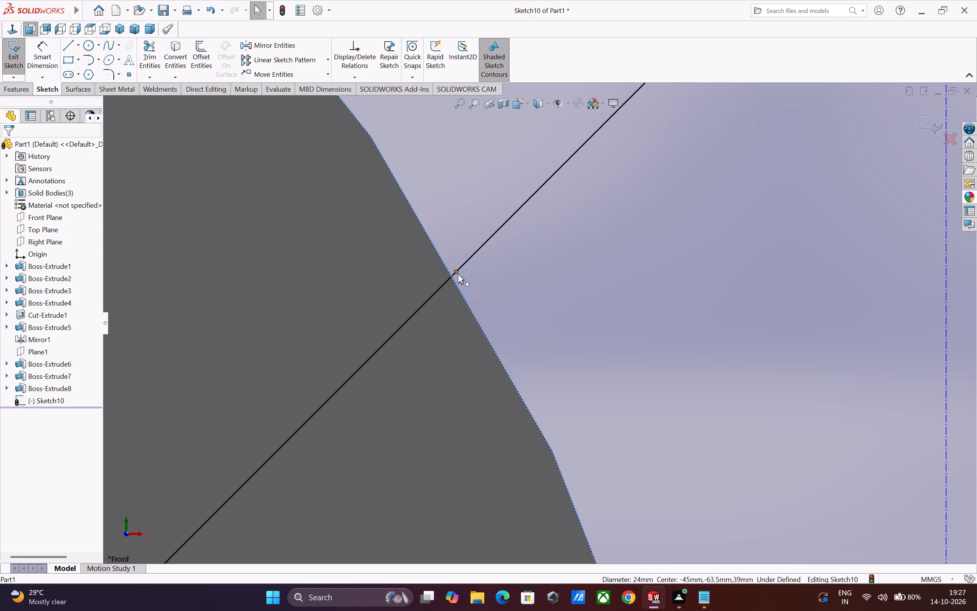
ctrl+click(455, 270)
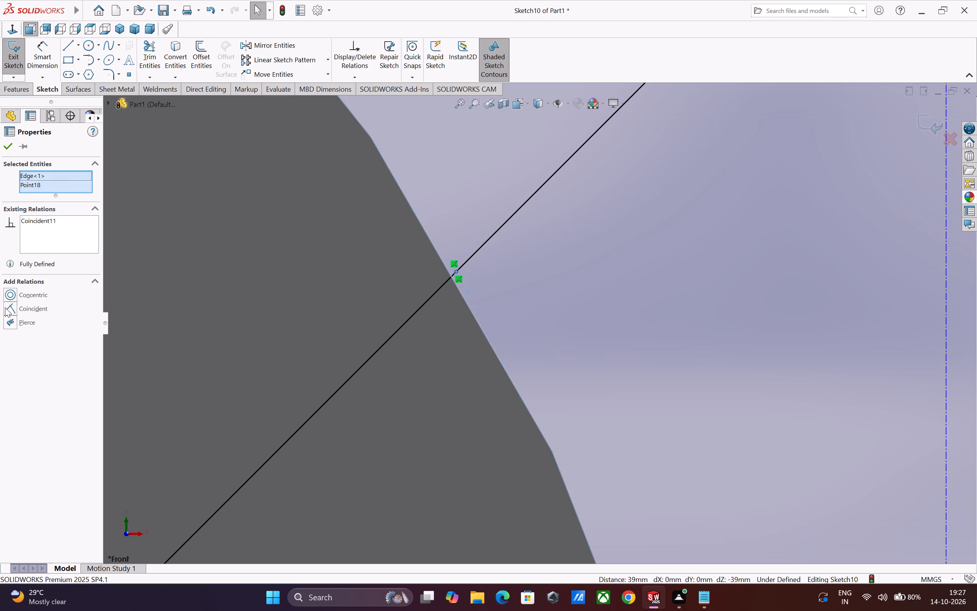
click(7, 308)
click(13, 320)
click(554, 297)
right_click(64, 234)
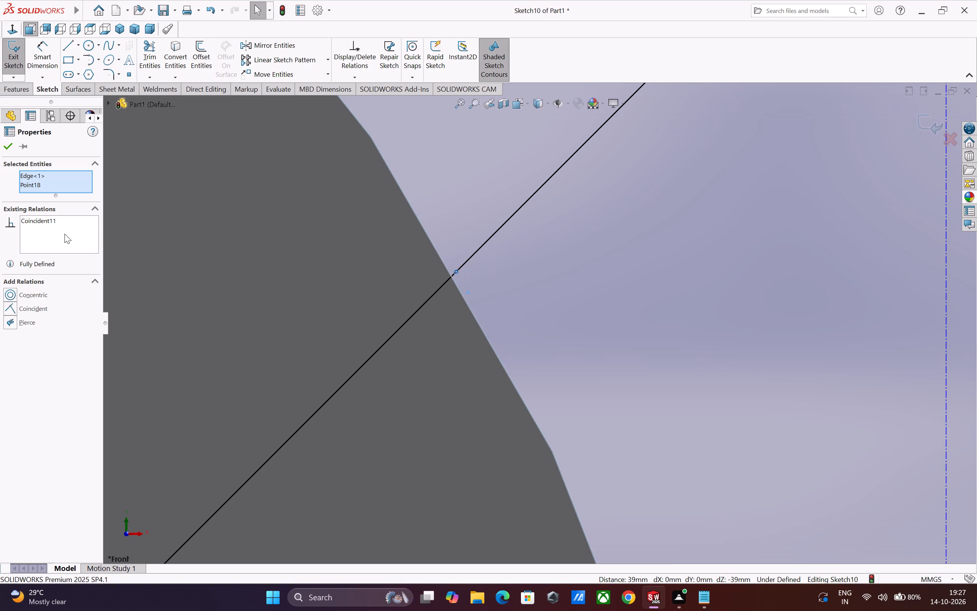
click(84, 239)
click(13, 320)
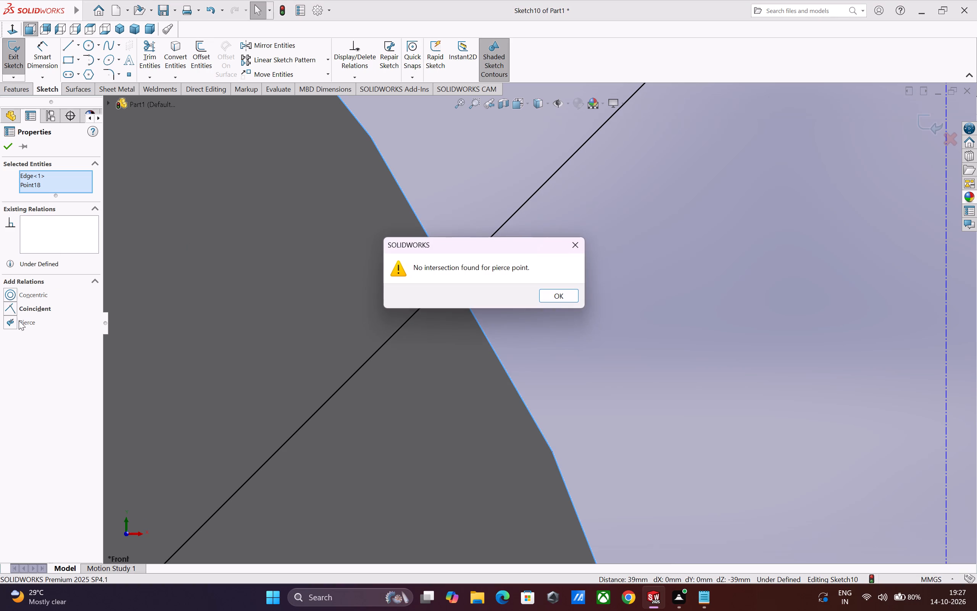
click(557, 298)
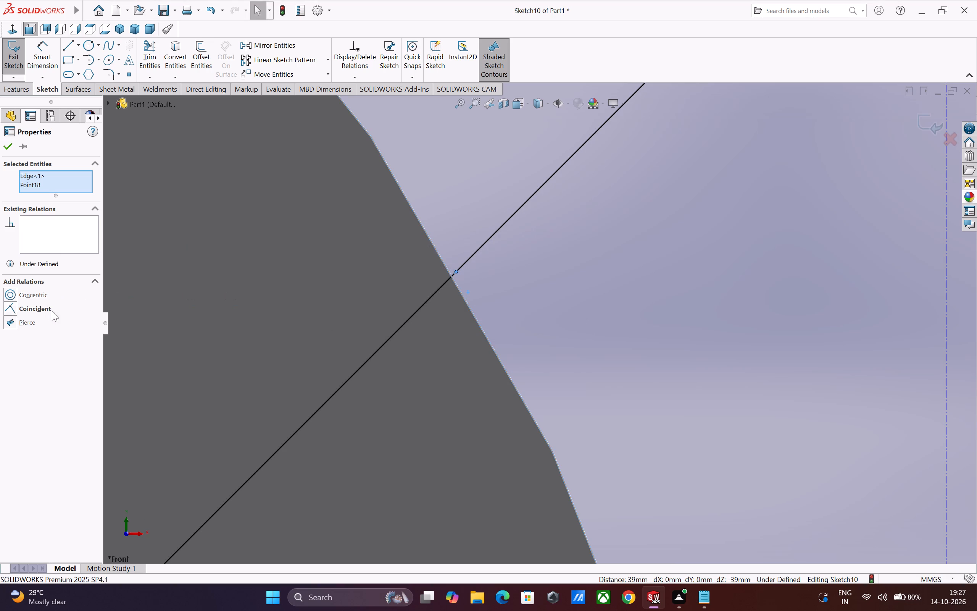
Make the sketch point on the lower slanted line coincident with the lower tube's outer circular edge.
click(9, 308)
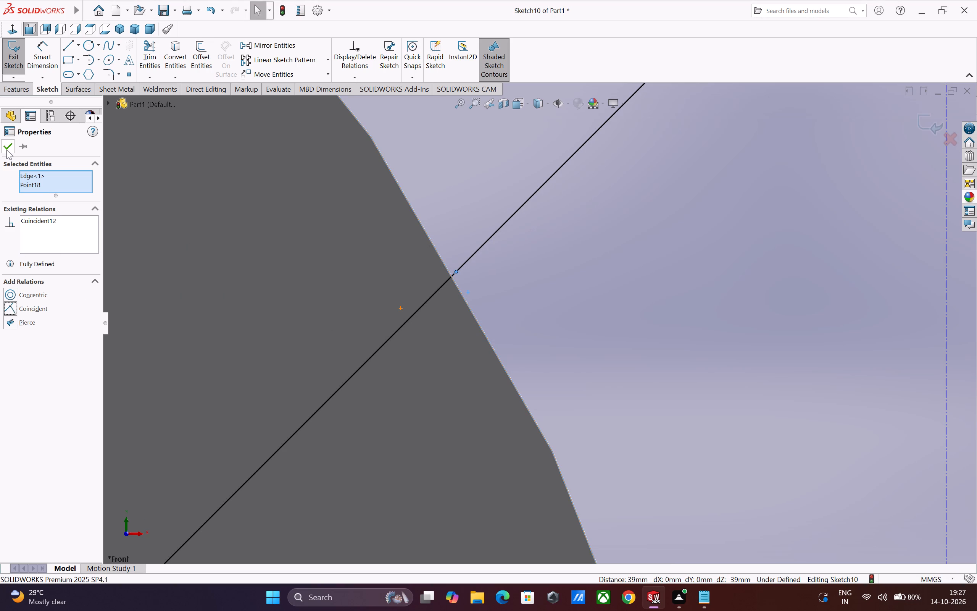
click(6, 149)
Convert the lower tube's outer circular edge into a sketch circle.
scroll(340, 454, up, 11)
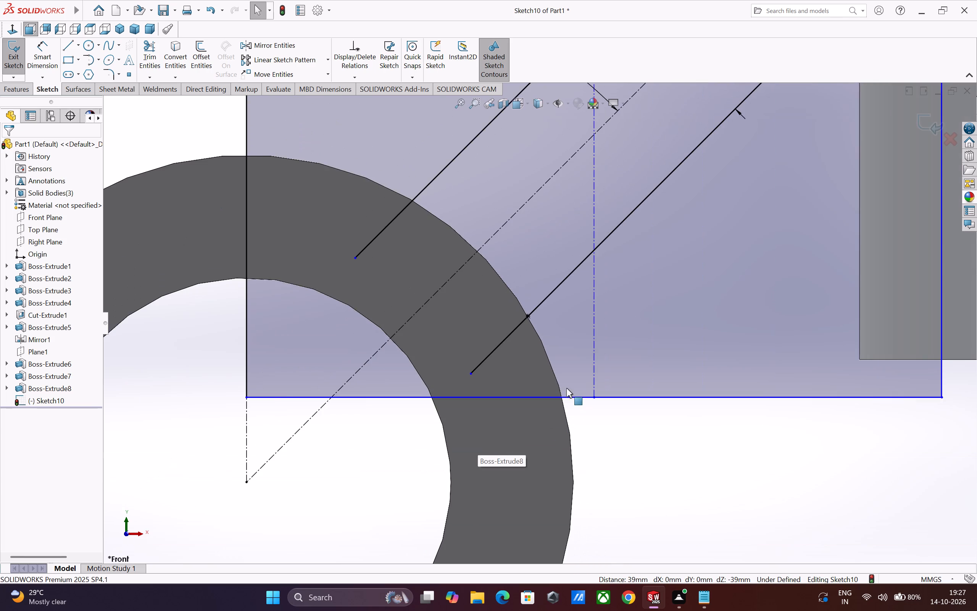
scroll(572, 383, down, 2)
key(Escape)
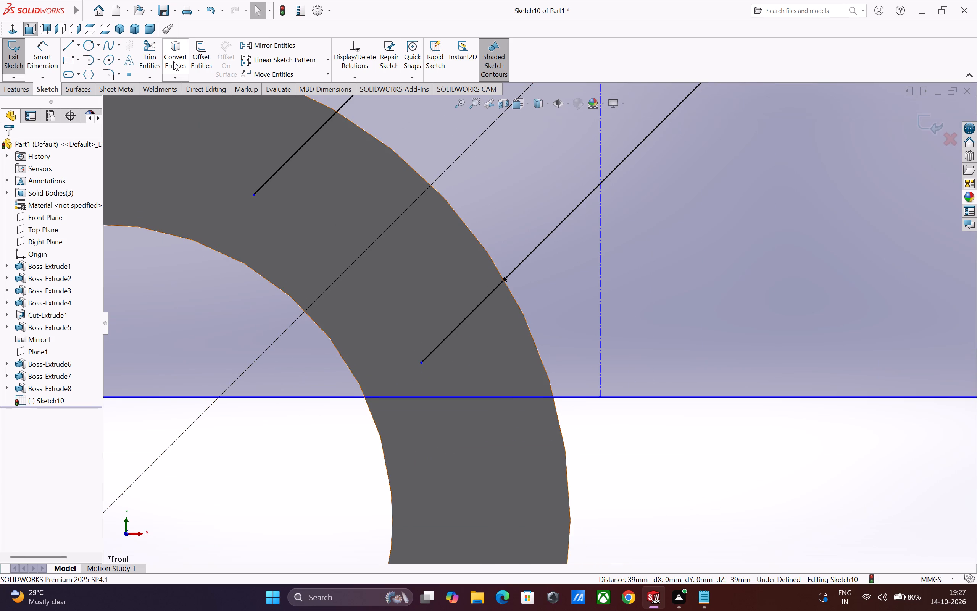
click(173, 61)
click(542, 362)
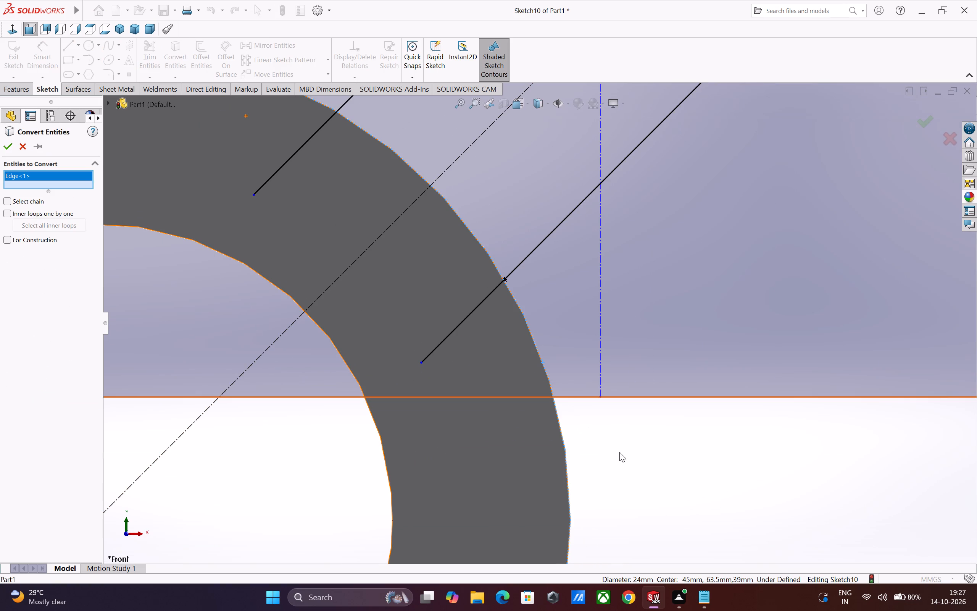
click(10, 144)
key(Escape)
key(Escape)
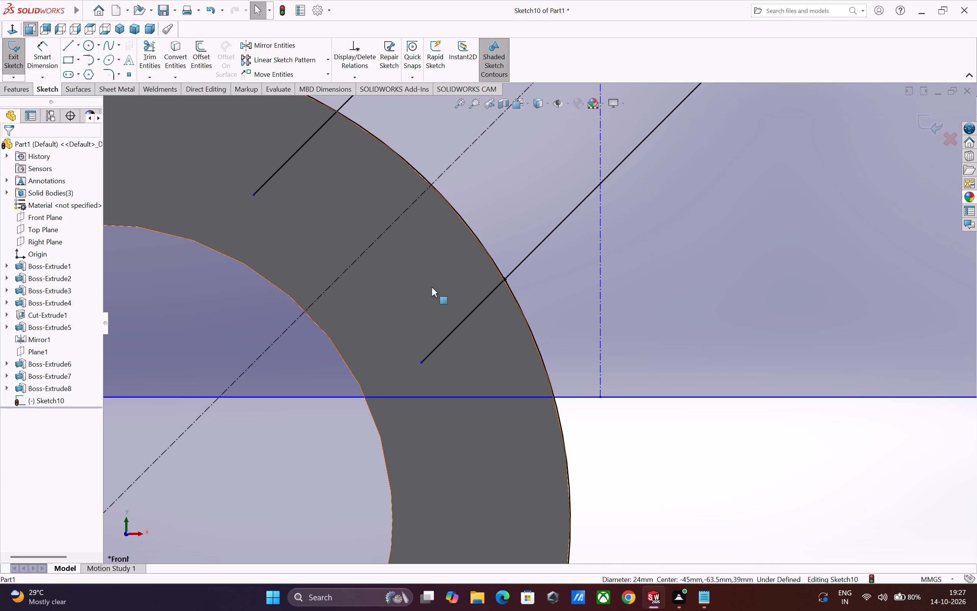
Make the rectangle's bottom edge coincident with the sketch point where the lower slanted line crosses the tube's outer circle.
scroll(482, 287, down, 7)
scroll(545, 316, up, 8)
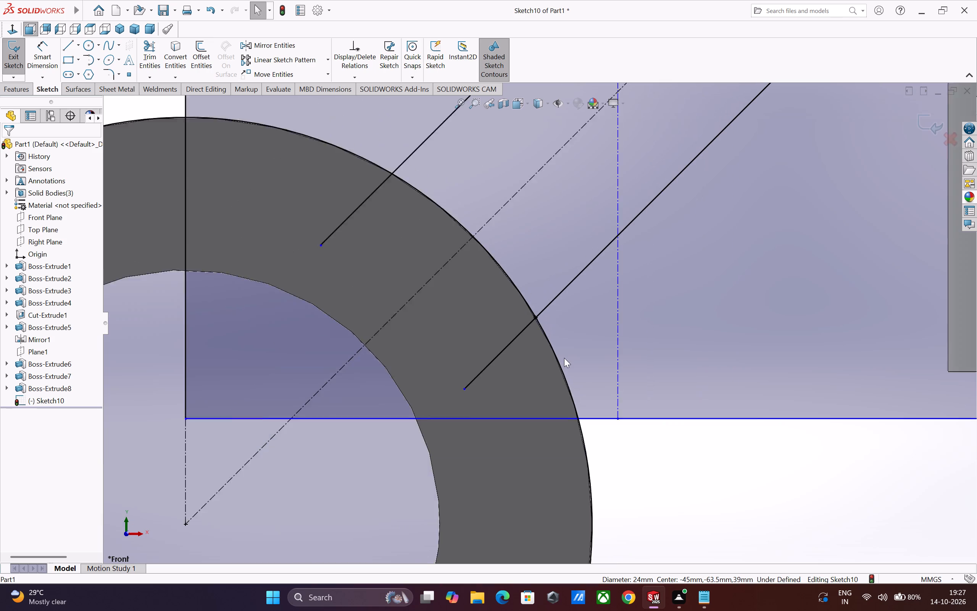
scroll(564, 358, up, 2)
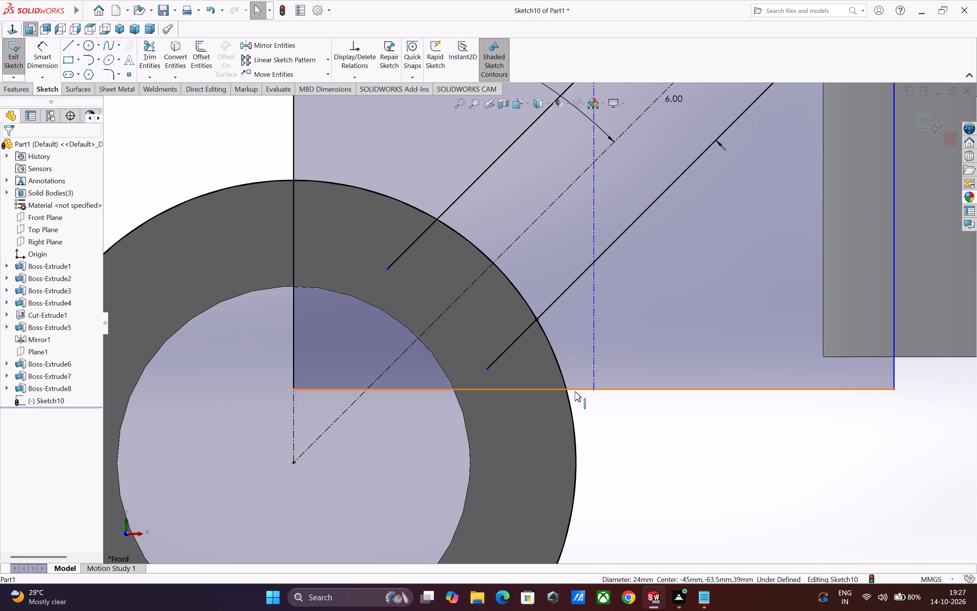
ctrl+click(575, 391)
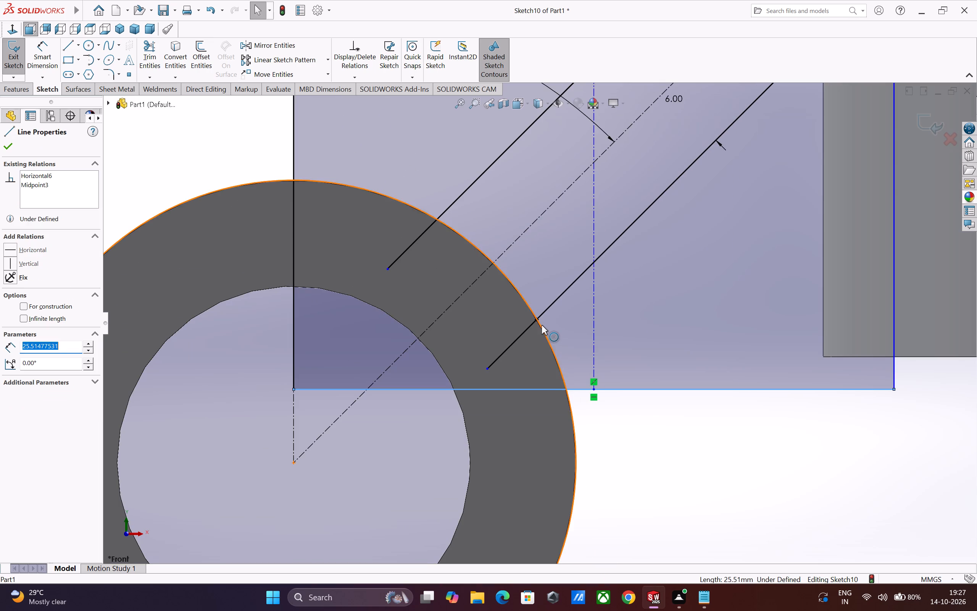
ctrl+click(536, 319)
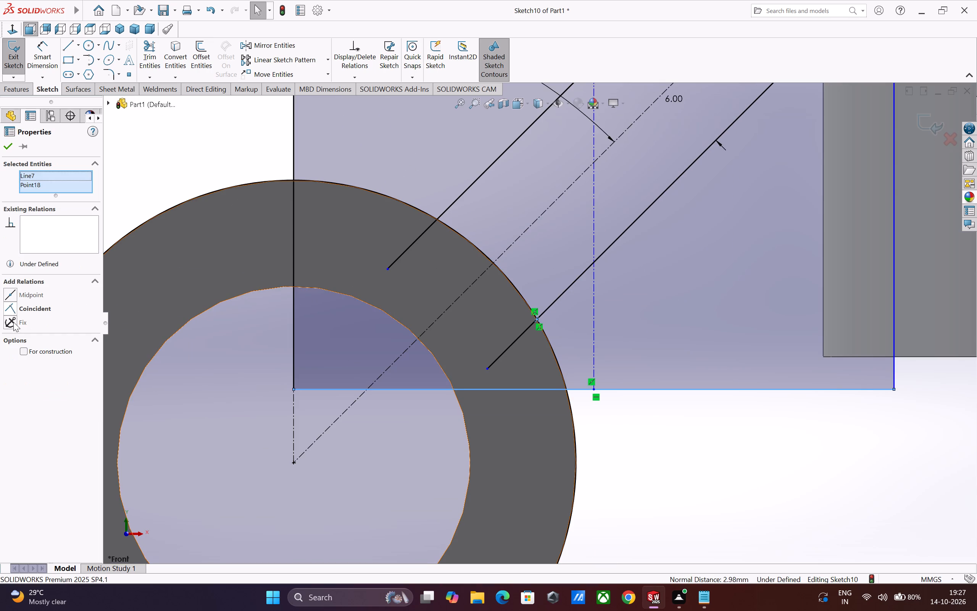
click(10, 308)
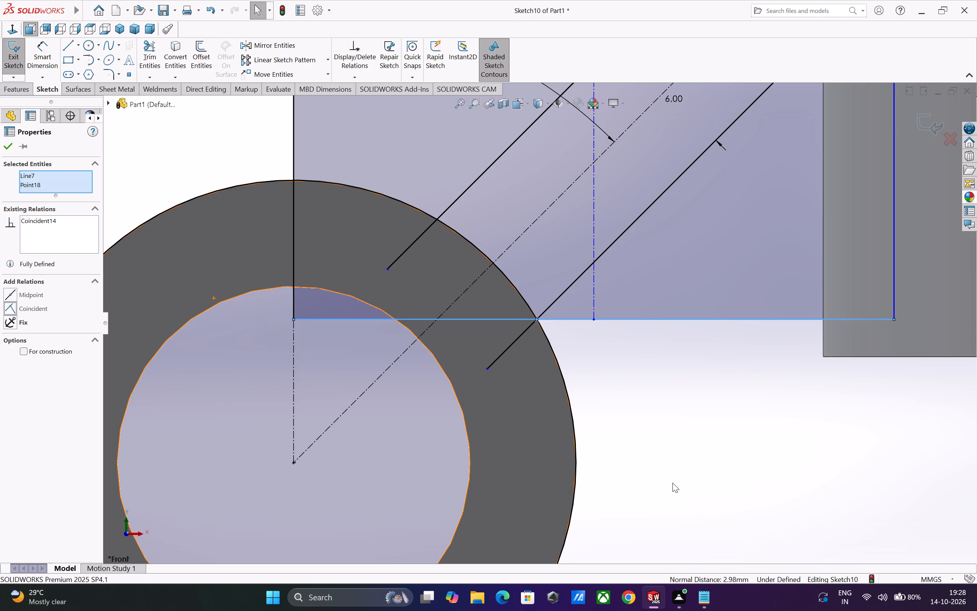
Examine how the rectangle's bottom edge meets the lower slanted line, the tube's outer circle and the horizontal cylinder.
scroll(661, 474, up, 2)
scroll(621, 432, up, 2)
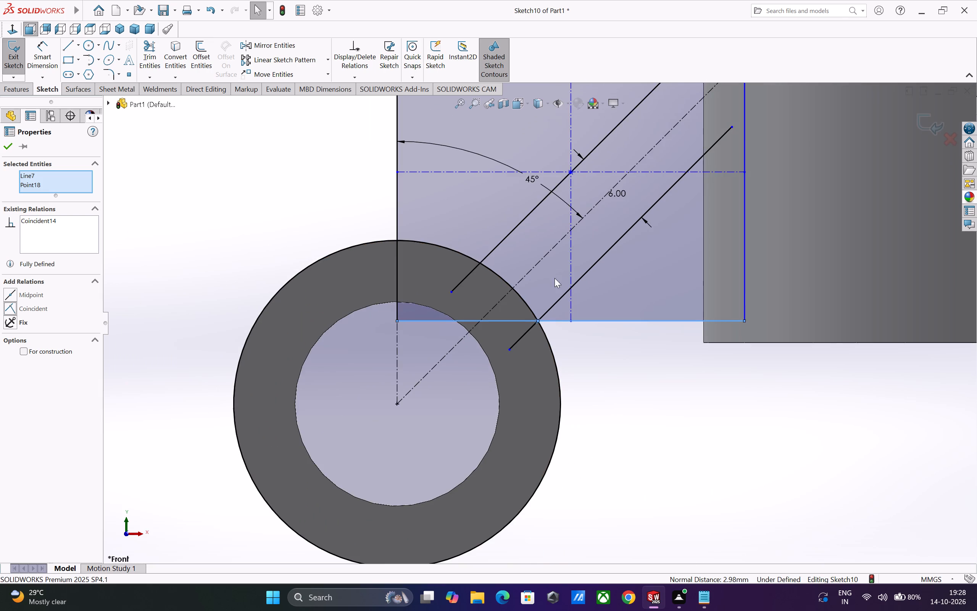
scroll(558, 247, down, 3)
scroll(600, 372, down, 1)
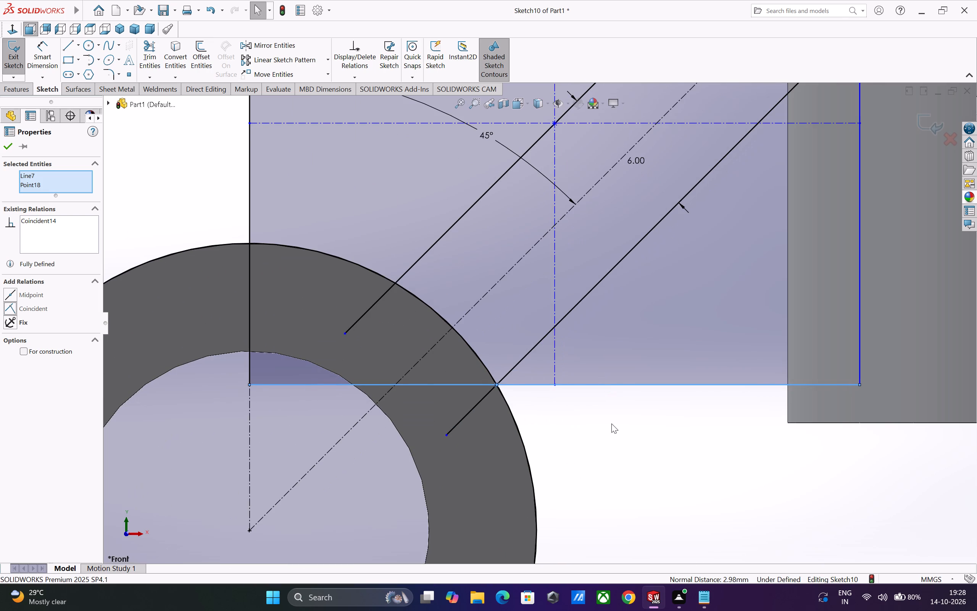
scroll(621, 407, down, 1)
scroll(580, 401, up, 2)
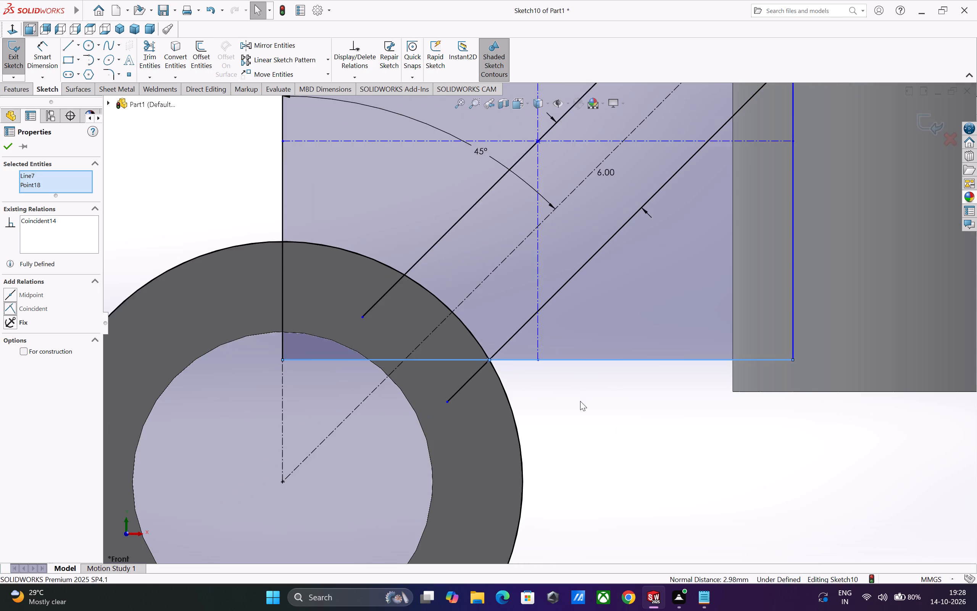
scroll(580, 401, up, 2)
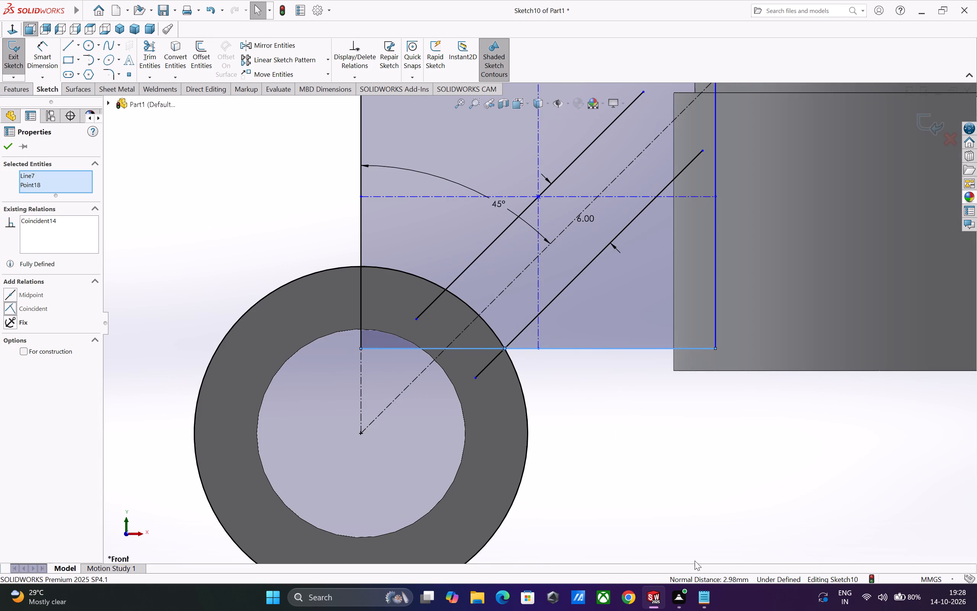
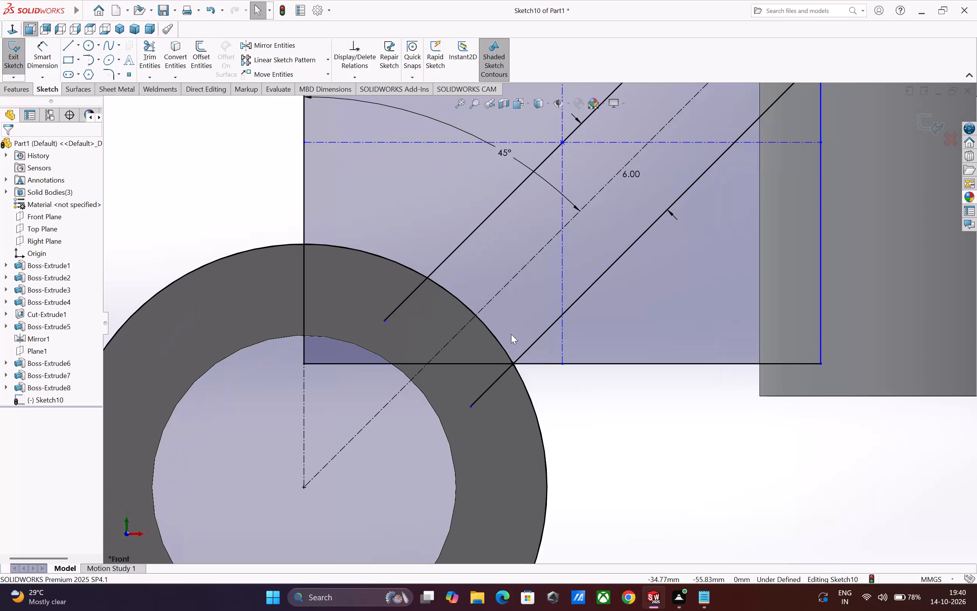
Sketch a slanted line about 7 mm long from the rectangle's left edge to its bottom edge at the 45° centreline.
click(69, 43)
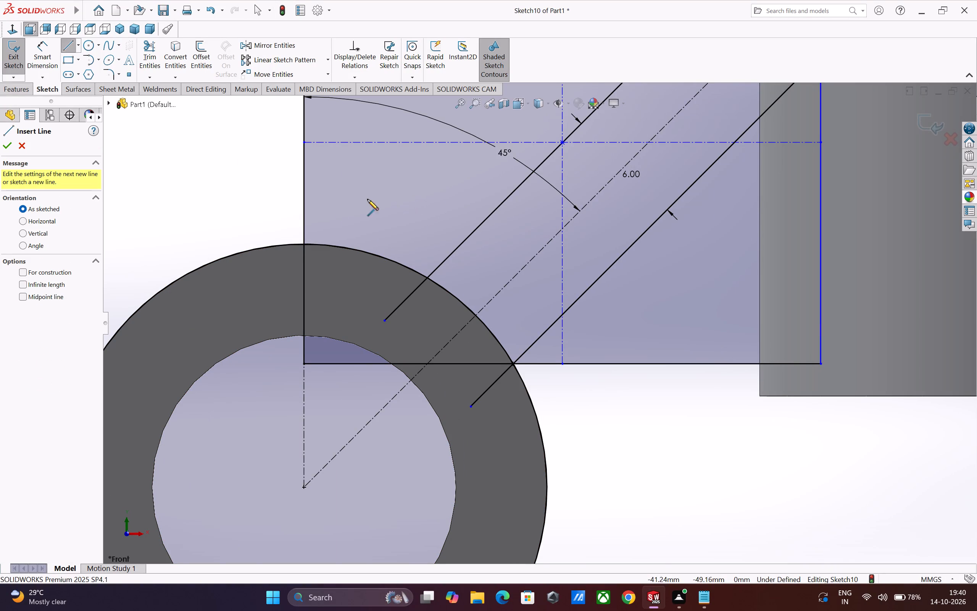
click(304, 282)
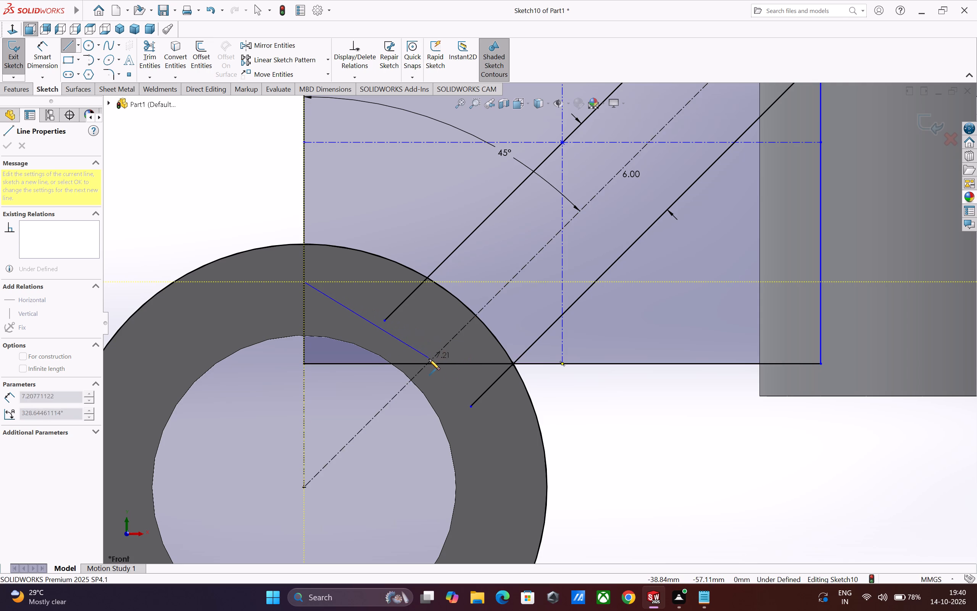
click(428, 364)
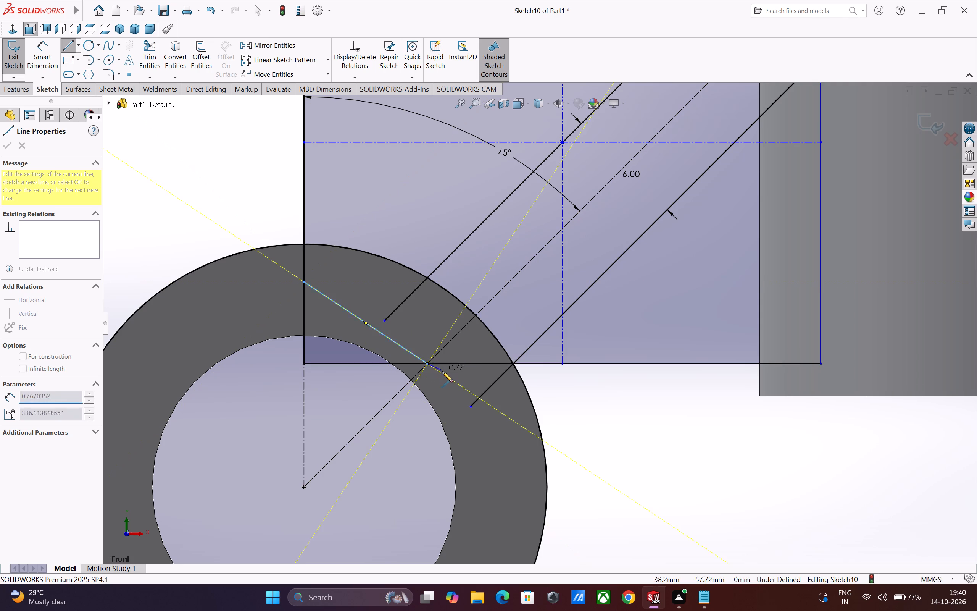
key(Escape)
scroll(437, 370, up, 2)
scroll(455, 322, down, 3)
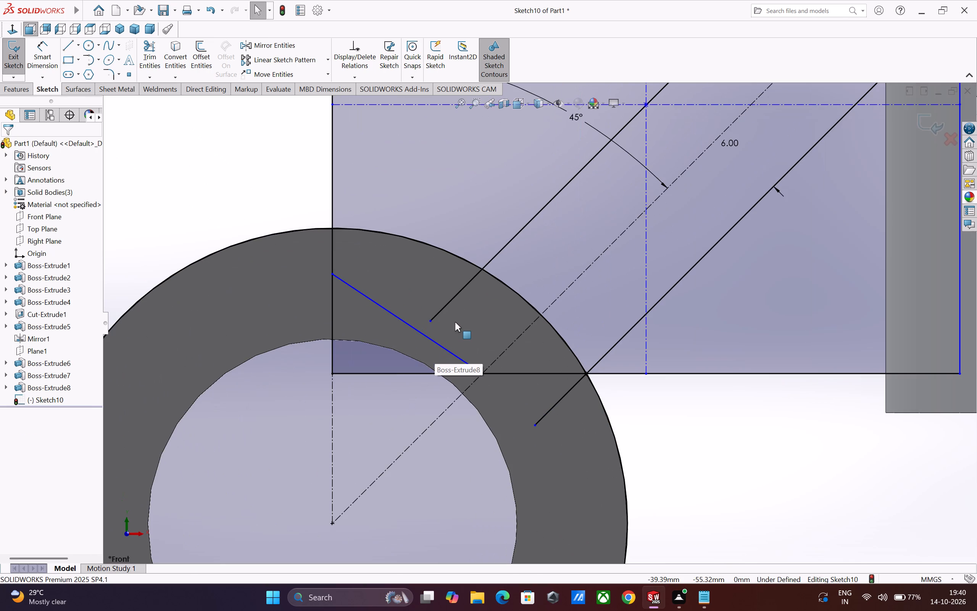
scroll(456, 351, up, 3)
scroll(454, 351, down, 1)
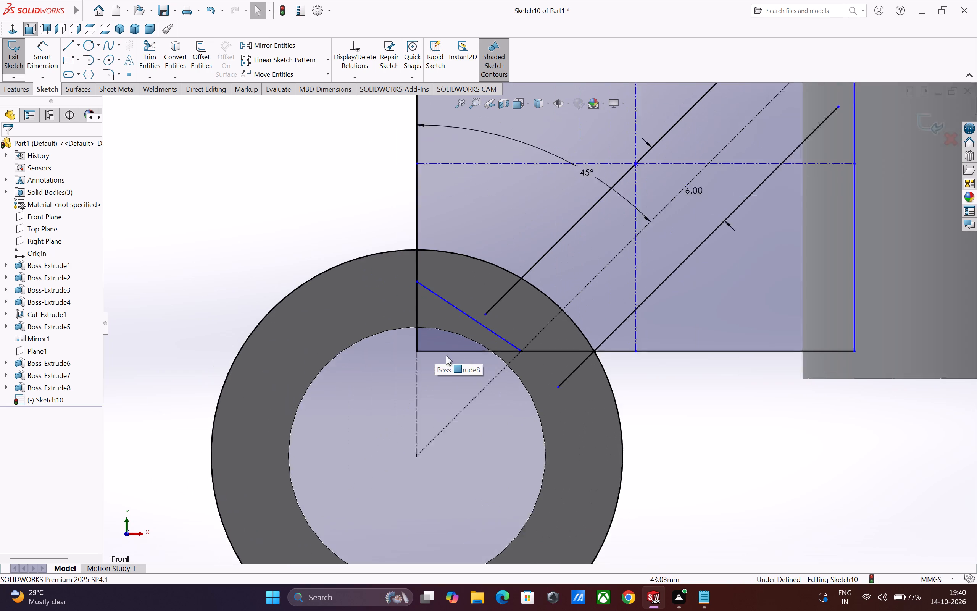
scroll(446, 356, down, 1)
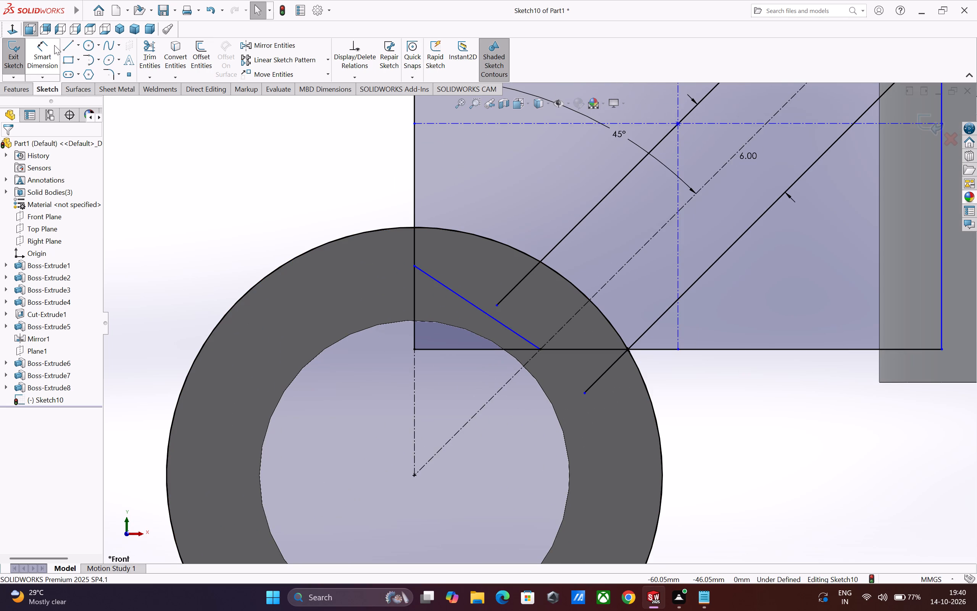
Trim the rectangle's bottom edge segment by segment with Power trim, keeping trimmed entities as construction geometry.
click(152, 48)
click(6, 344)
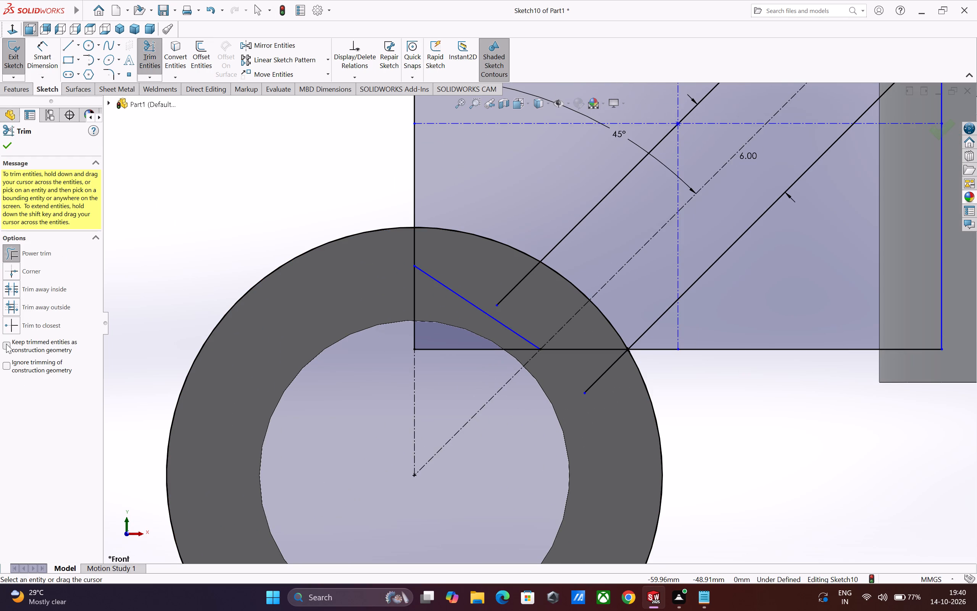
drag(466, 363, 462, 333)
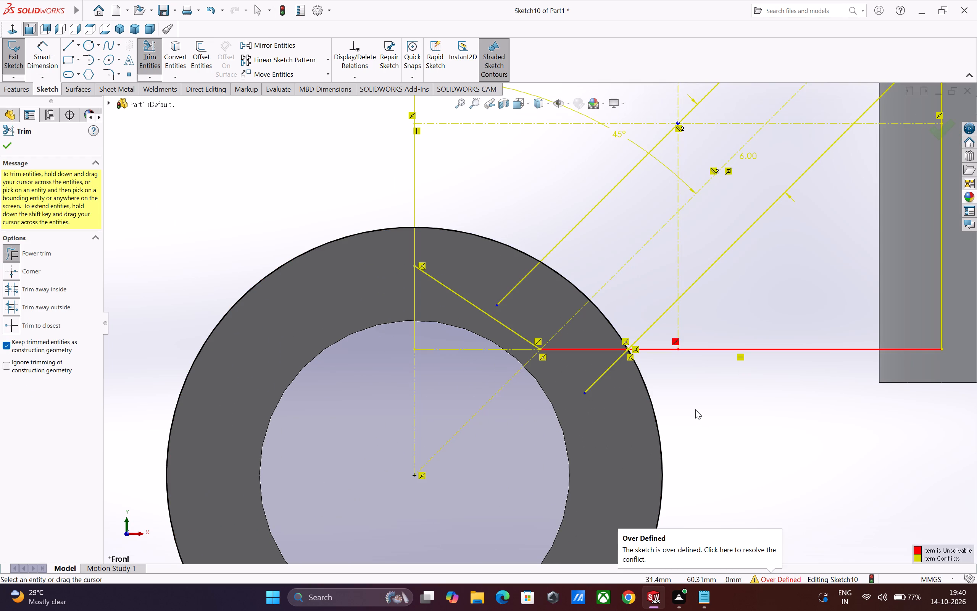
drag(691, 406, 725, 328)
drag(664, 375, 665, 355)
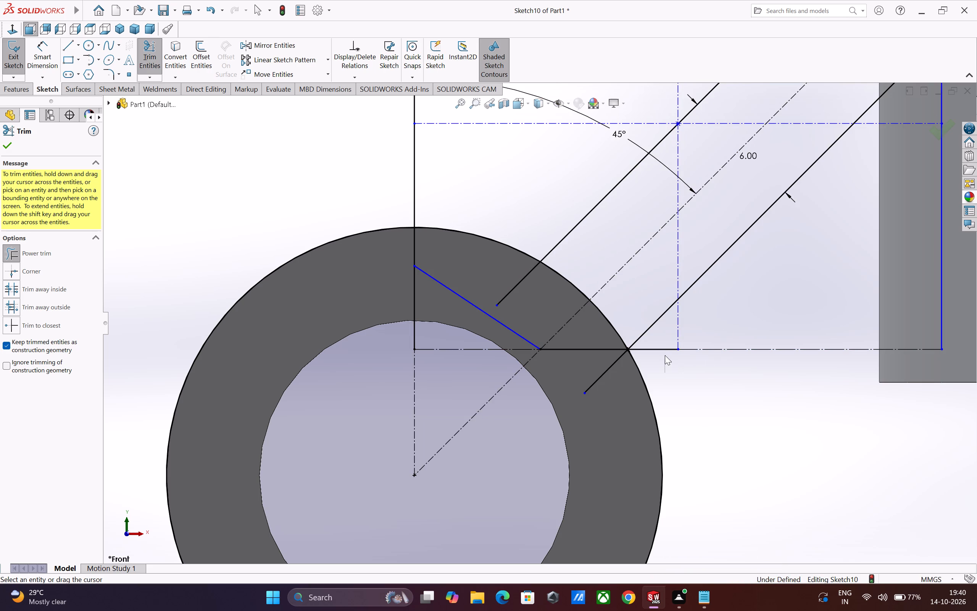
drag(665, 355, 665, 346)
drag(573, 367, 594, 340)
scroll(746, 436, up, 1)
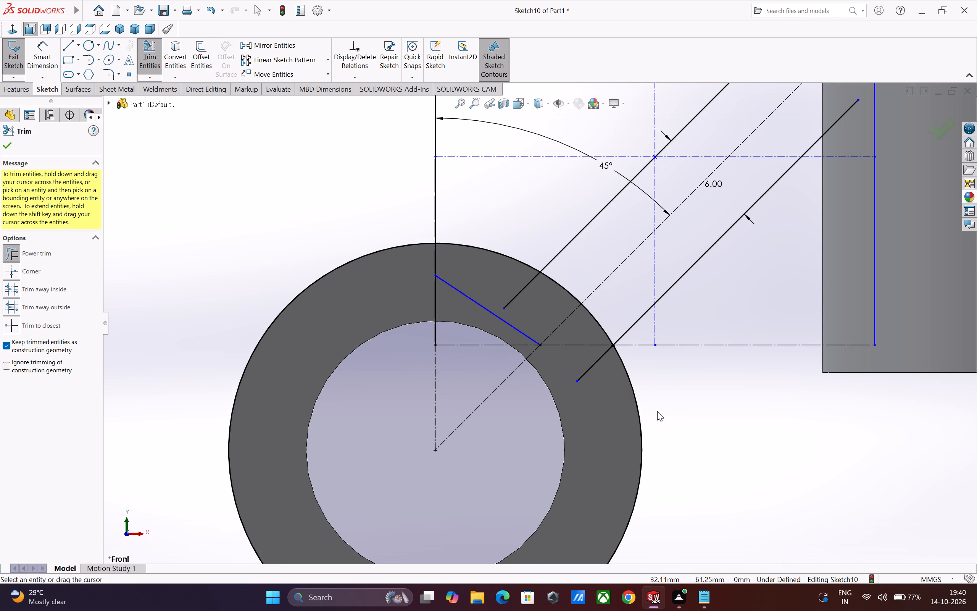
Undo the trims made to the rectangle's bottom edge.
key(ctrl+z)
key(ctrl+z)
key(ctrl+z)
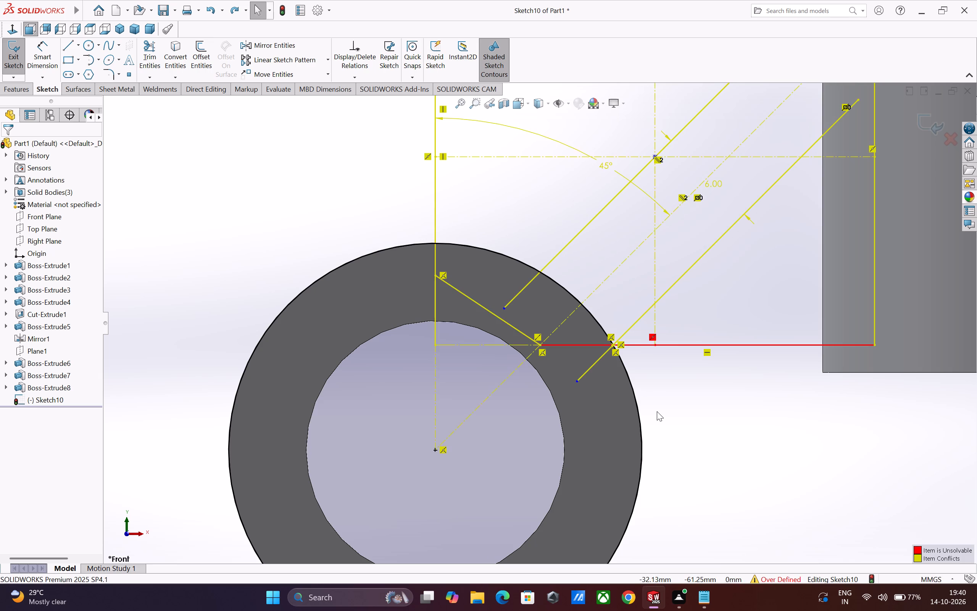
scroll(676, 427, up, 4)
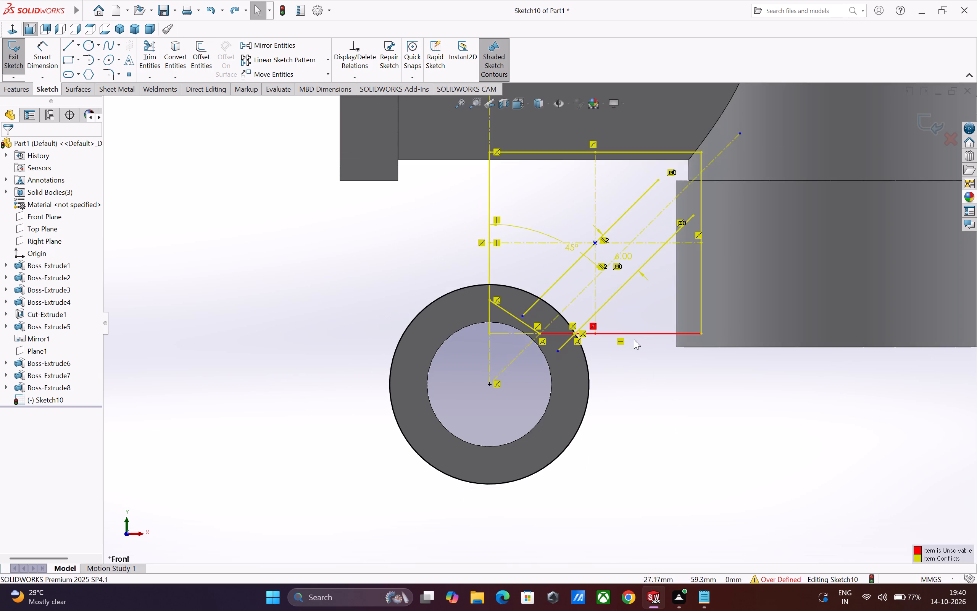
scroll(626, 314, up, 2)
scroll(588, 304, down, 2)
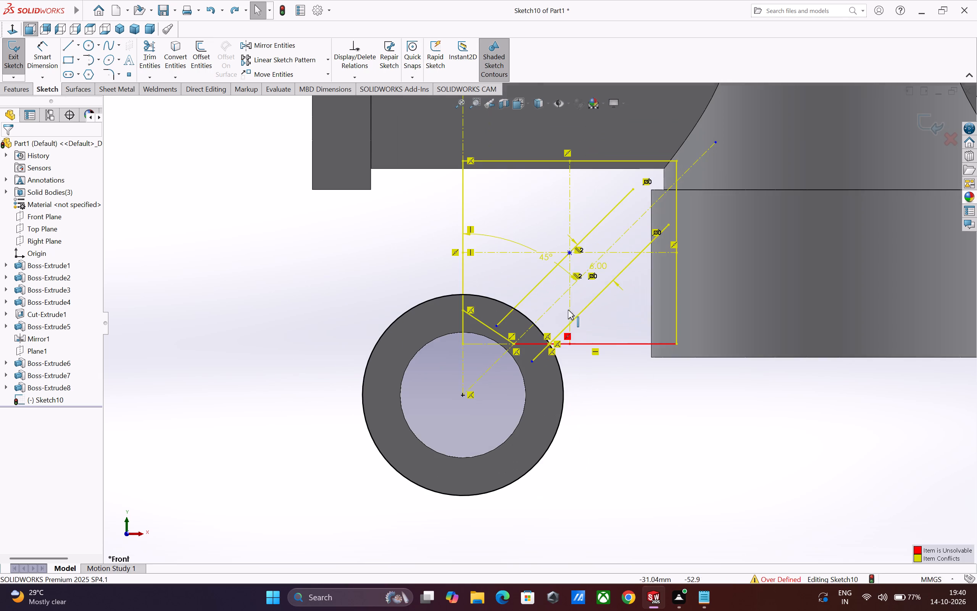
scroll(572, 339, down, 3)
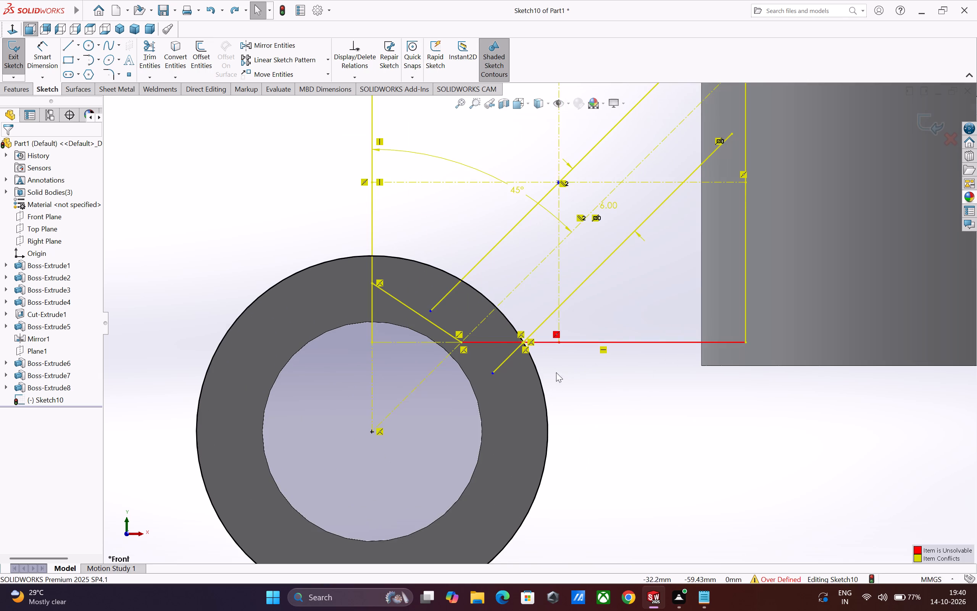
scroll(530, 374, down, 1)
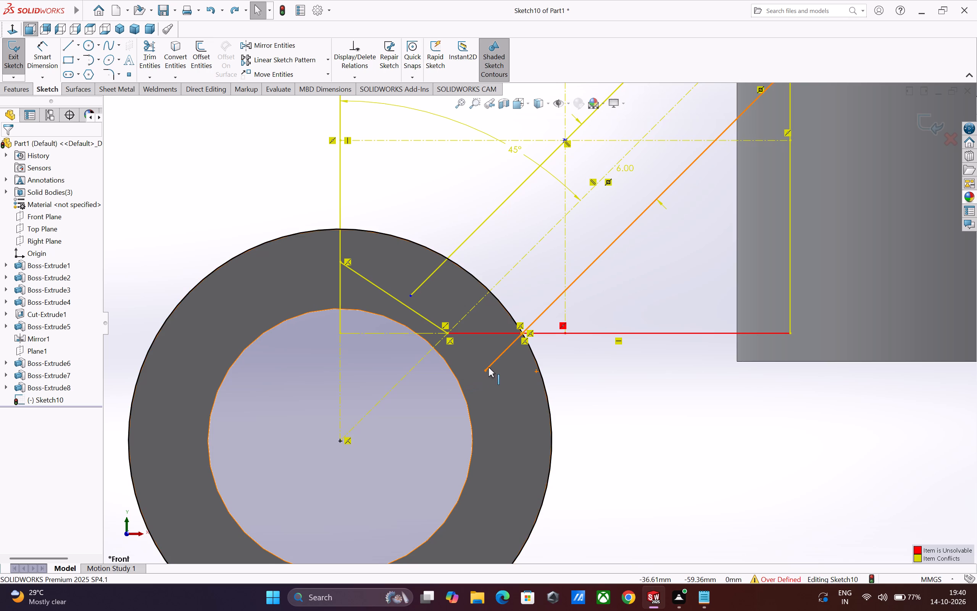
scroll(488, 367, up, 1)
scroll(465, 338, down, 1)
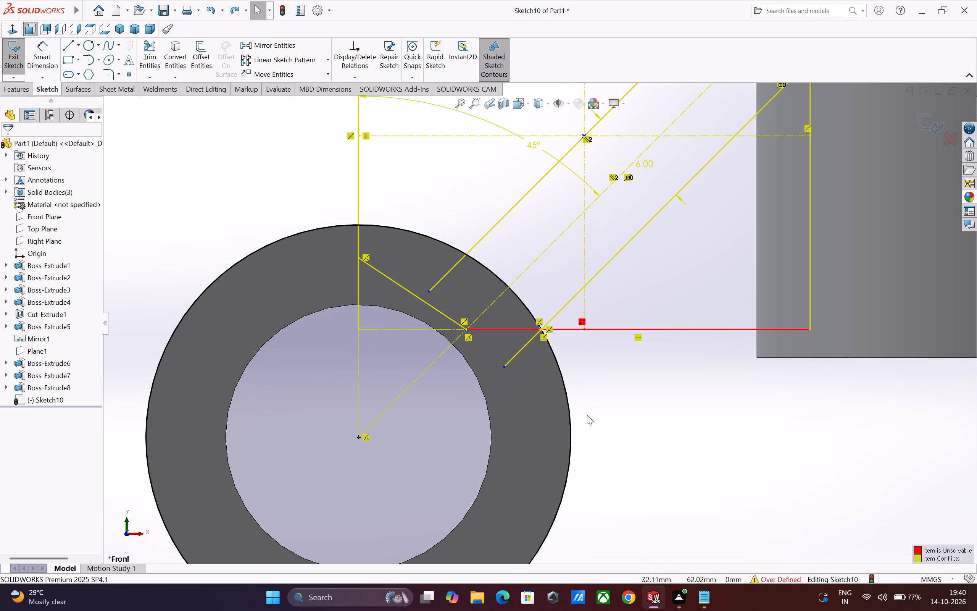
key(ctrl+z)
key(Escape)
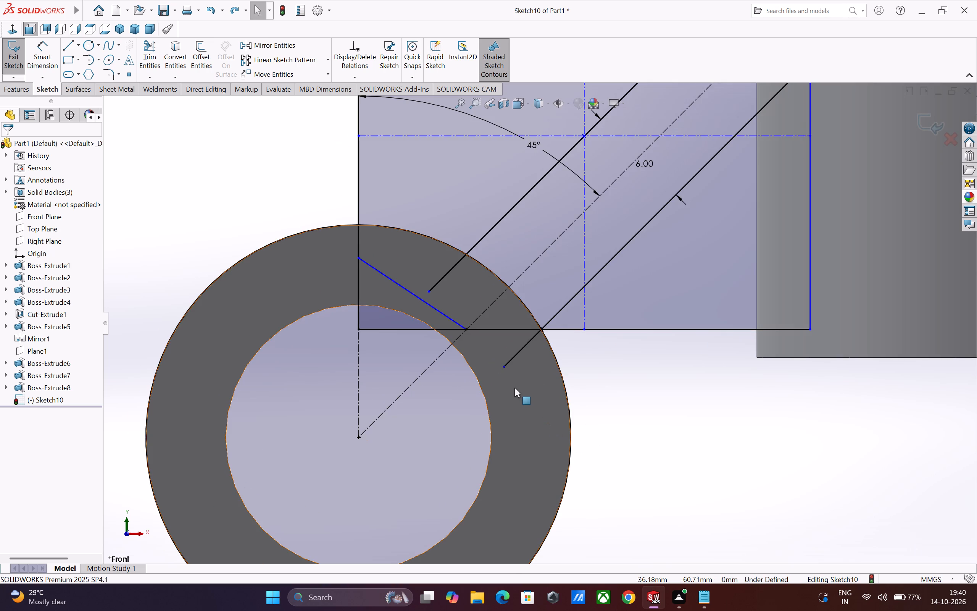
Enlarge the rectangle to about 25 mm tall, moving its top edge further into the horizontal cylinder and its right edge further into the lower boss.
scroll(533, 379, up, 1)
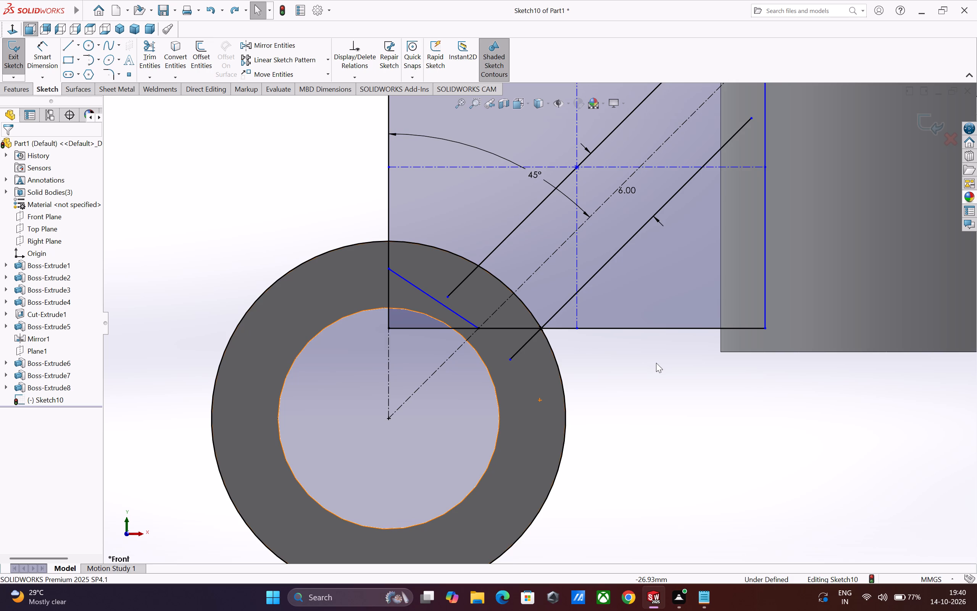
scroll(656, 362, down, 1)
scroll(674, 351, up, 5)
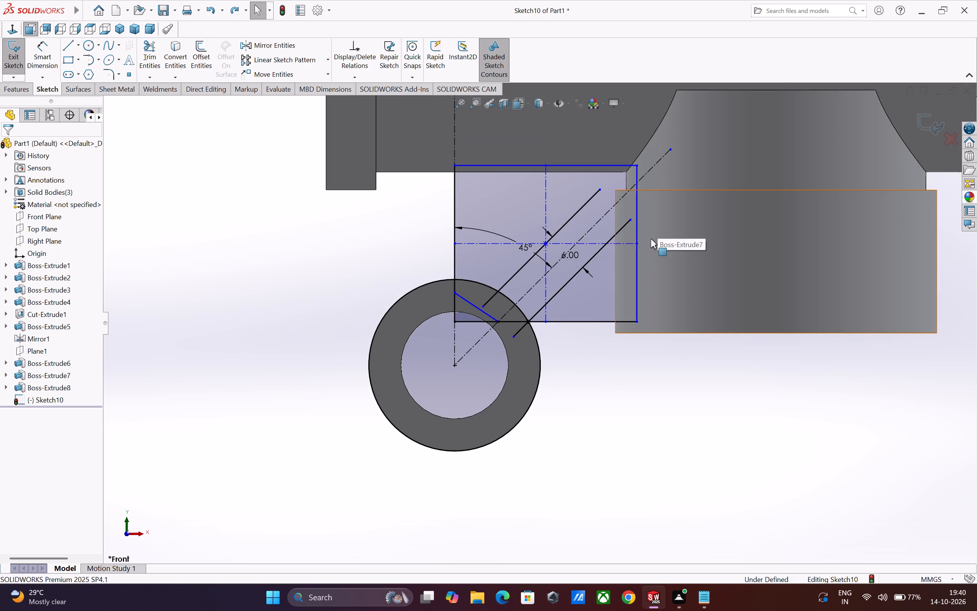
scroll(659, 282, up, 2)
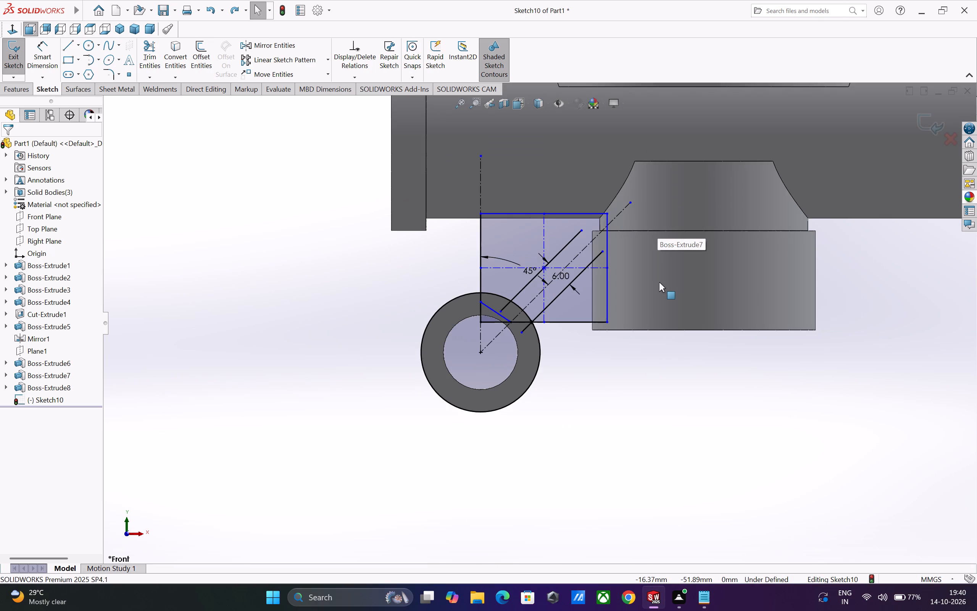
scroll(657, 282, up, 2)
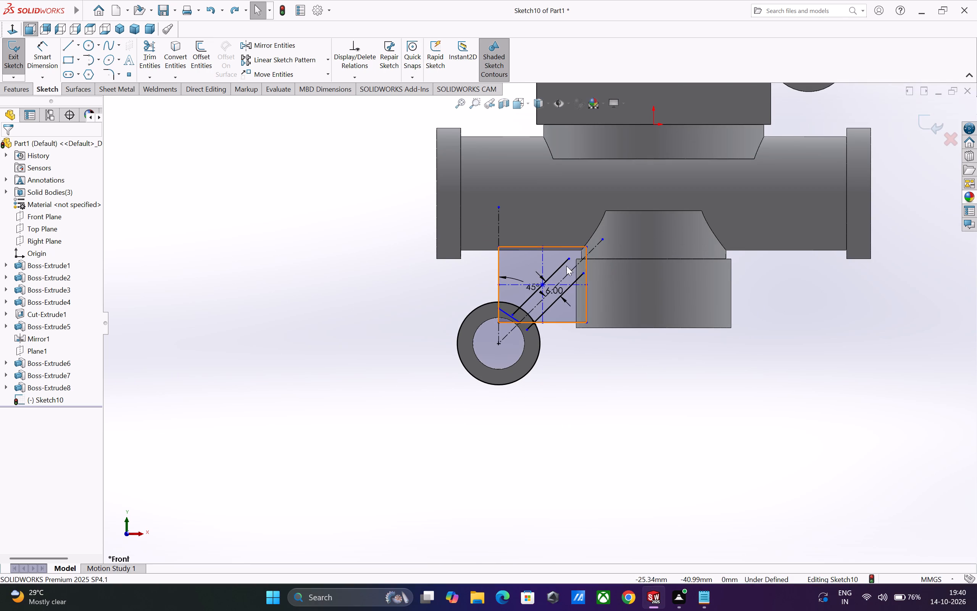
scroll(566, 266, up, 1)
scroll(514, 288, down, 4)
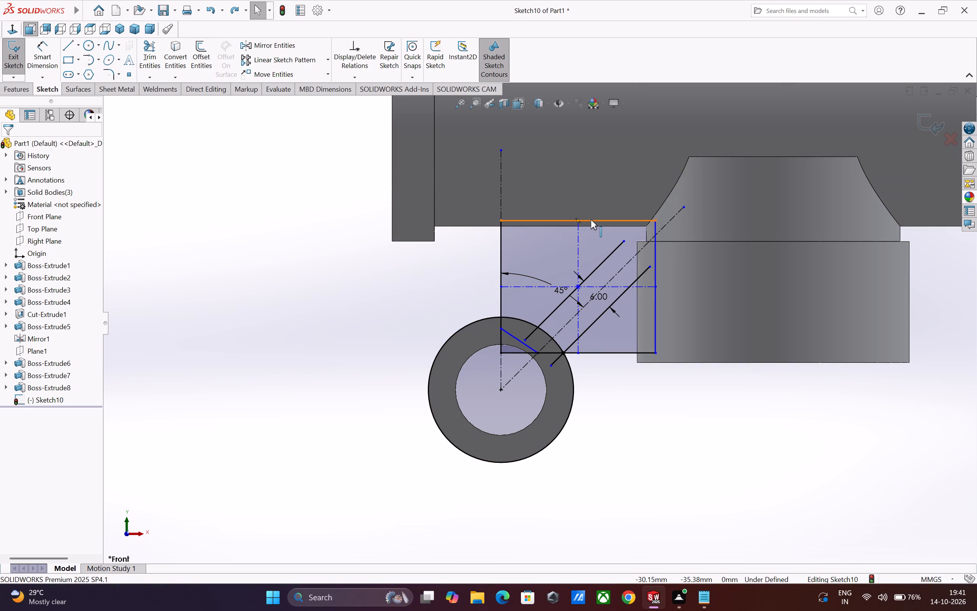
drag(591, 219, 606, 204)
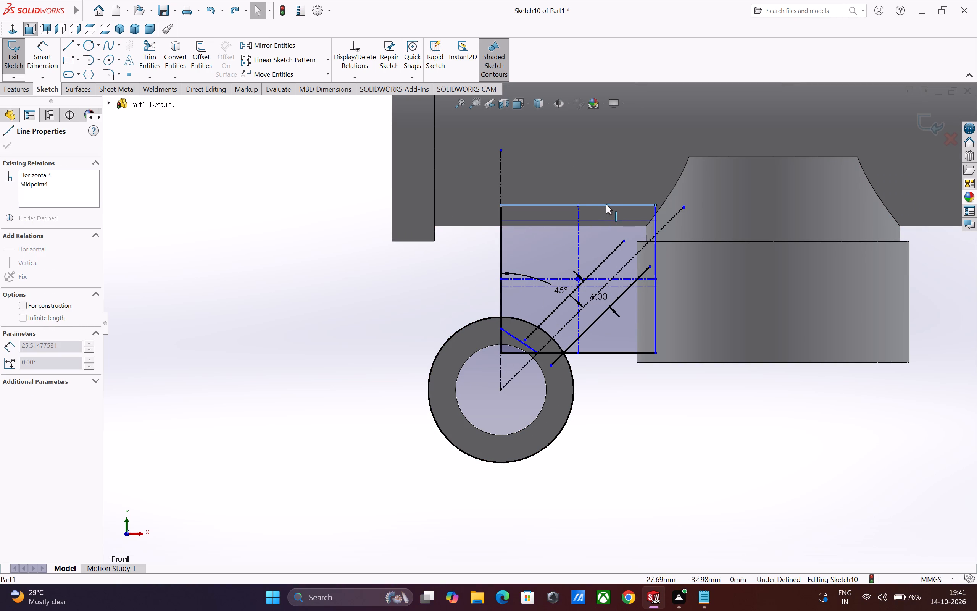
drag(606, 204, 609, 202)
drag(656, 288, 689, 272)
Trim the bottom edge between the rectangle's lower-left corner and the short slanted line, keeping the piece as construction geometry.
scroll(527, 359, down, 2)
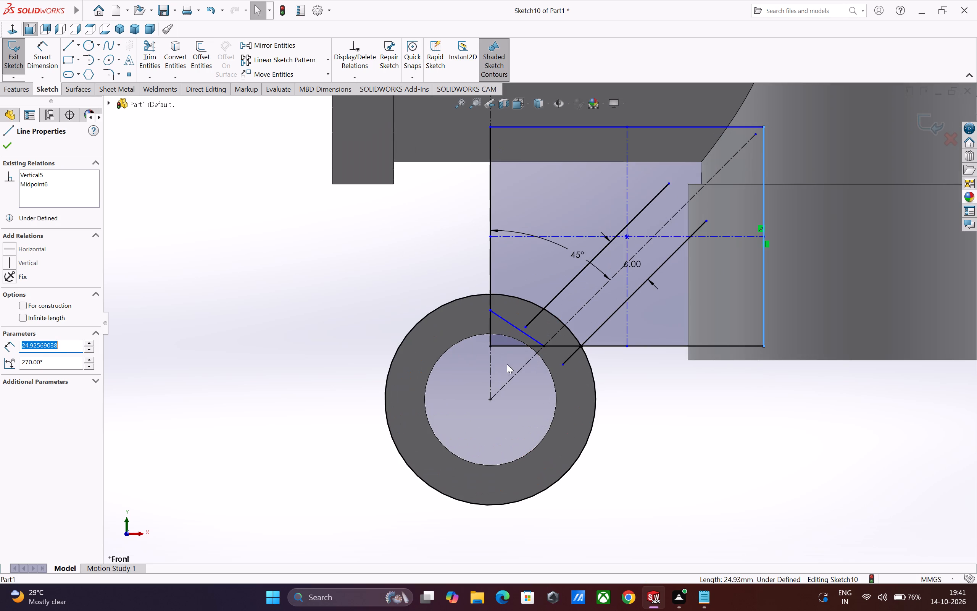
click(143, 46)
drag(496, 352, 506, 344)
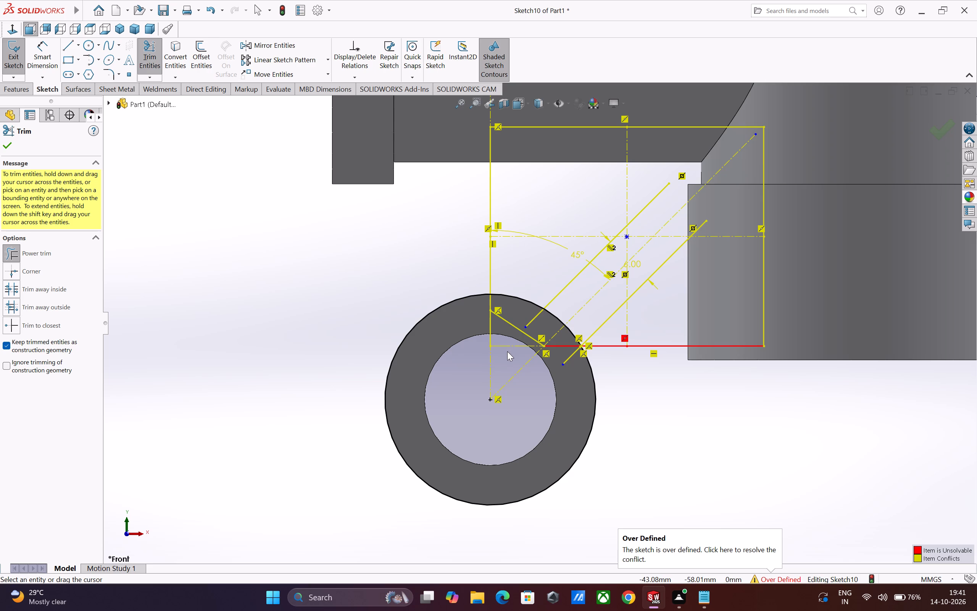
Run a SketchXpert diagnosis to find solutions for the sketch's conflicting relations.
click(773, 576)
click(773, 578)
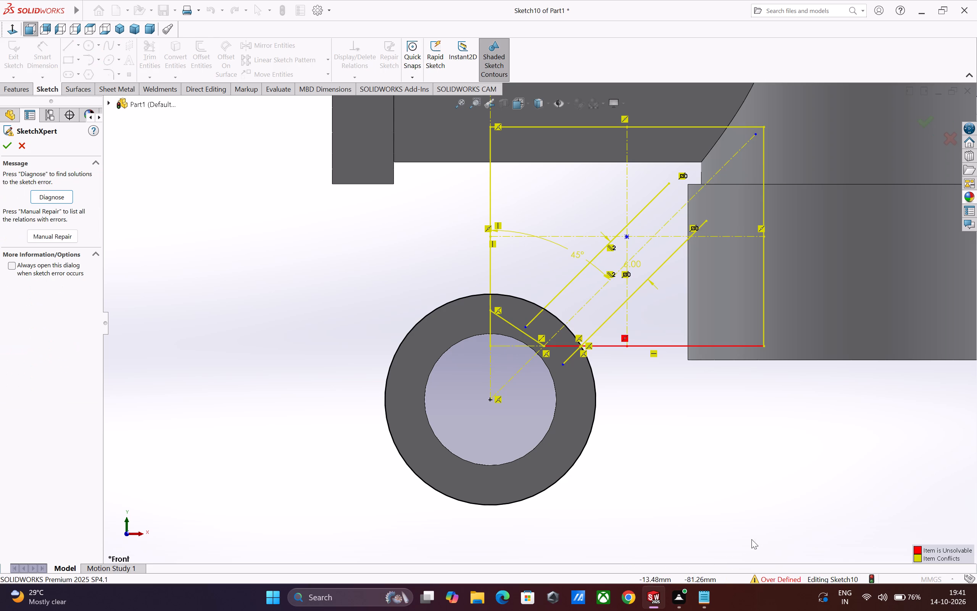
click(51, 199)
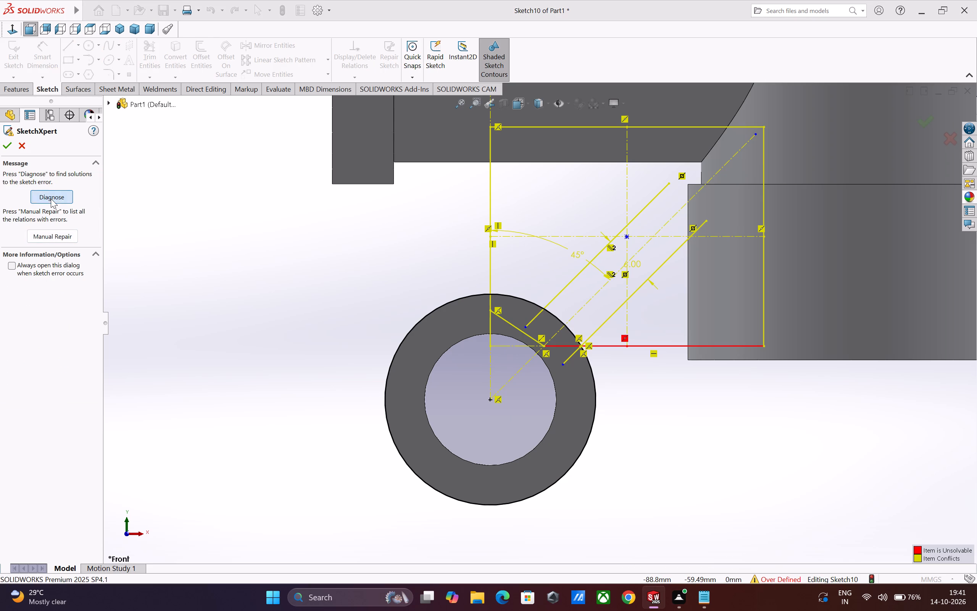
click(506, 296)
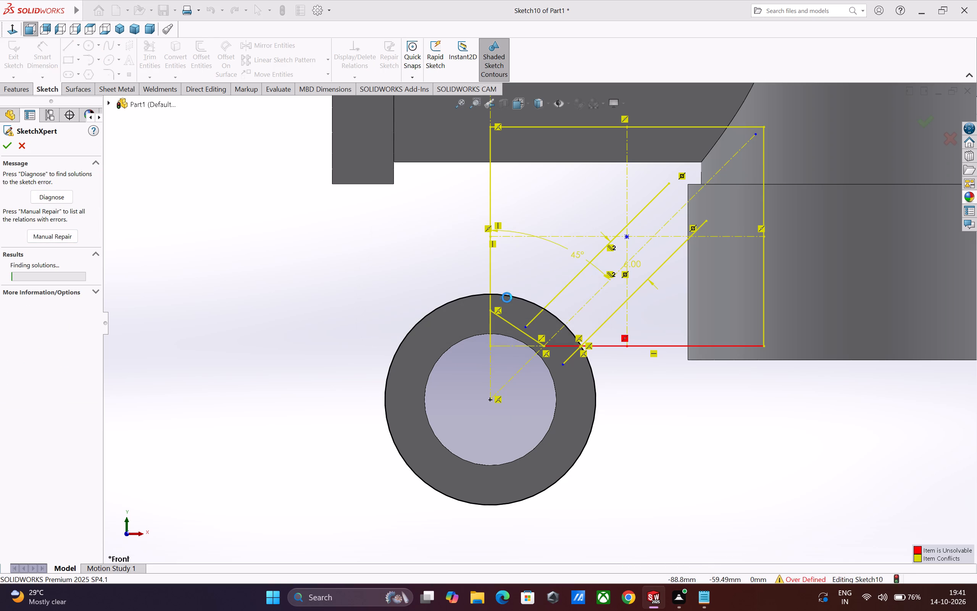
scroll(553, 407, up, 2)
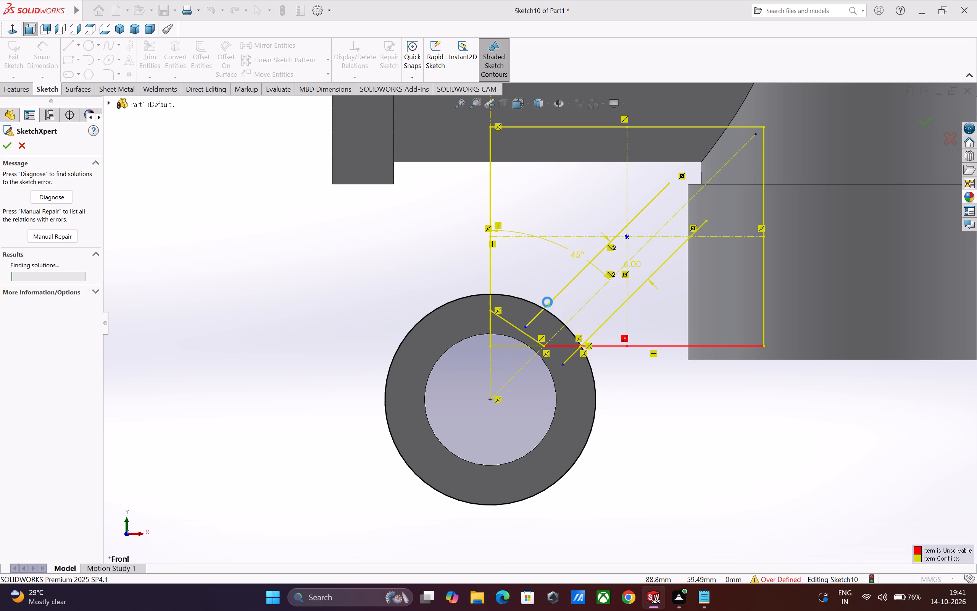
scroll(539, 302, down, 2)
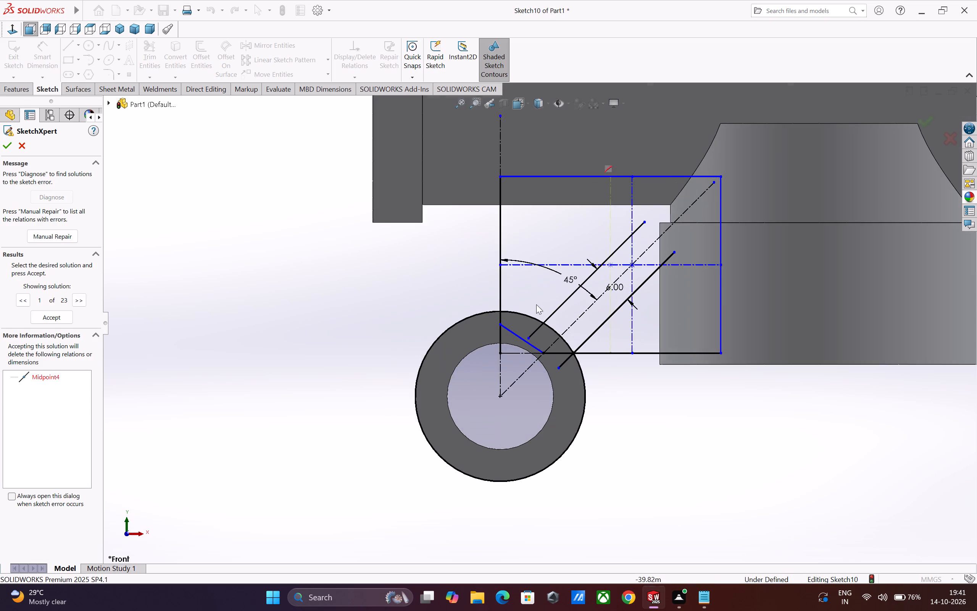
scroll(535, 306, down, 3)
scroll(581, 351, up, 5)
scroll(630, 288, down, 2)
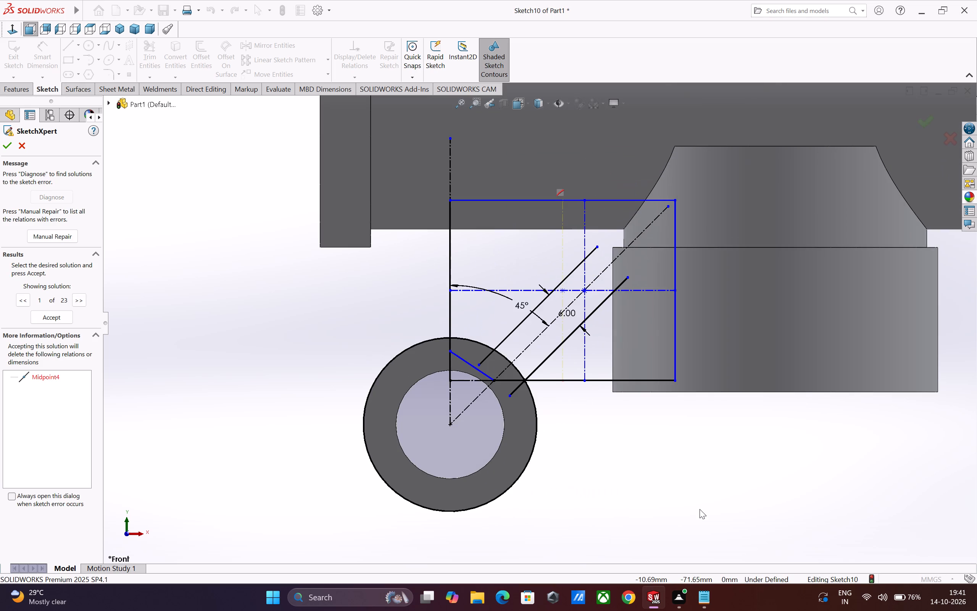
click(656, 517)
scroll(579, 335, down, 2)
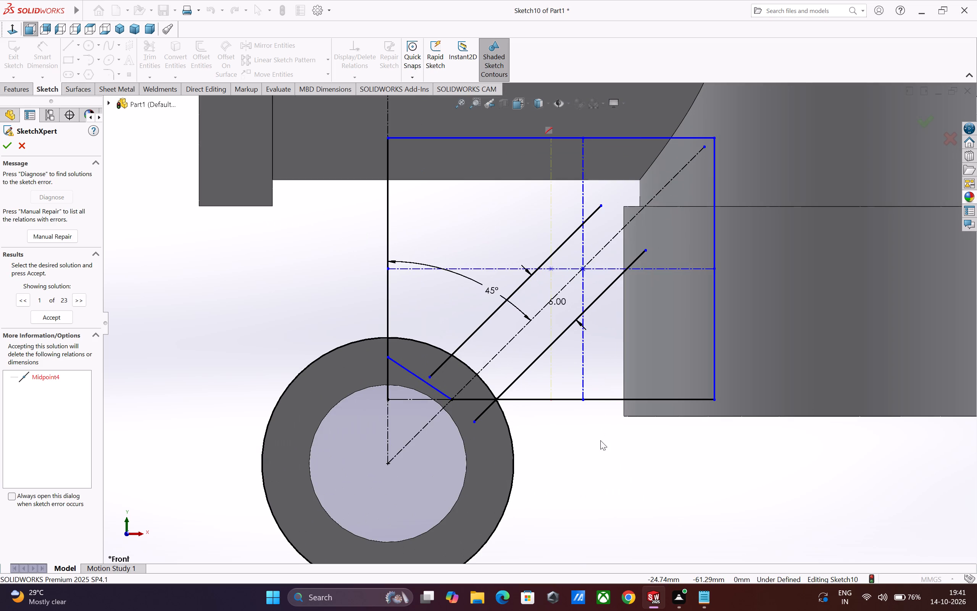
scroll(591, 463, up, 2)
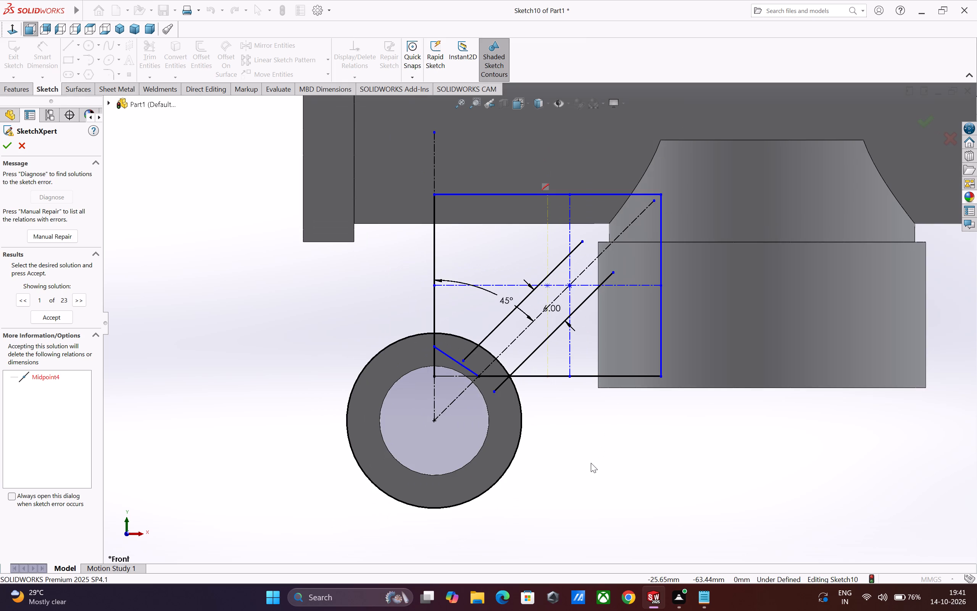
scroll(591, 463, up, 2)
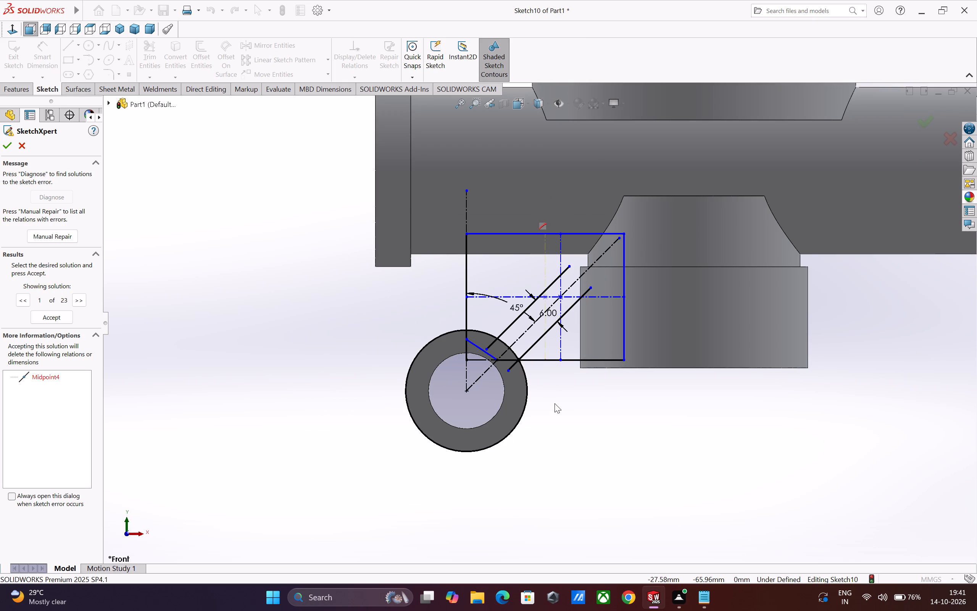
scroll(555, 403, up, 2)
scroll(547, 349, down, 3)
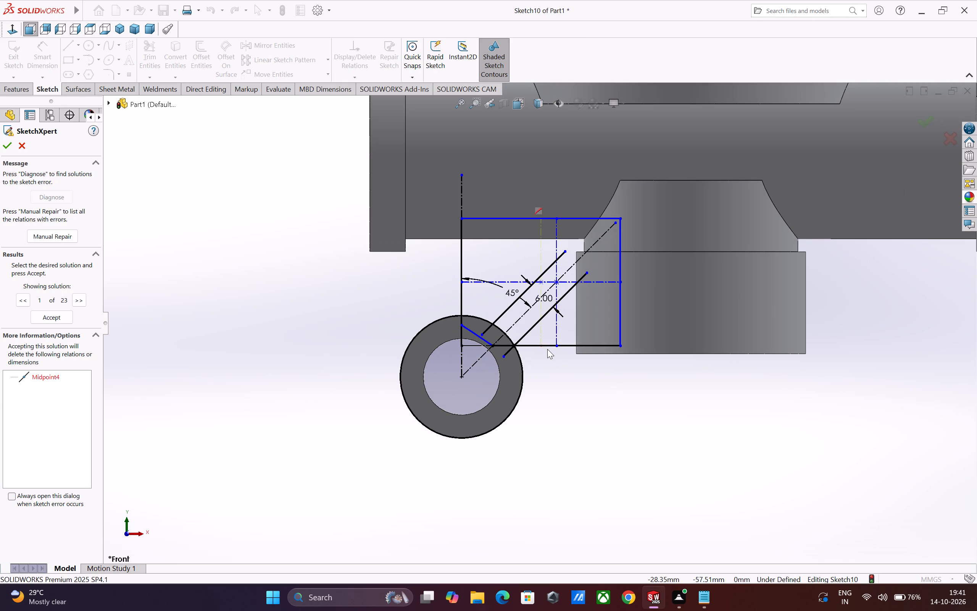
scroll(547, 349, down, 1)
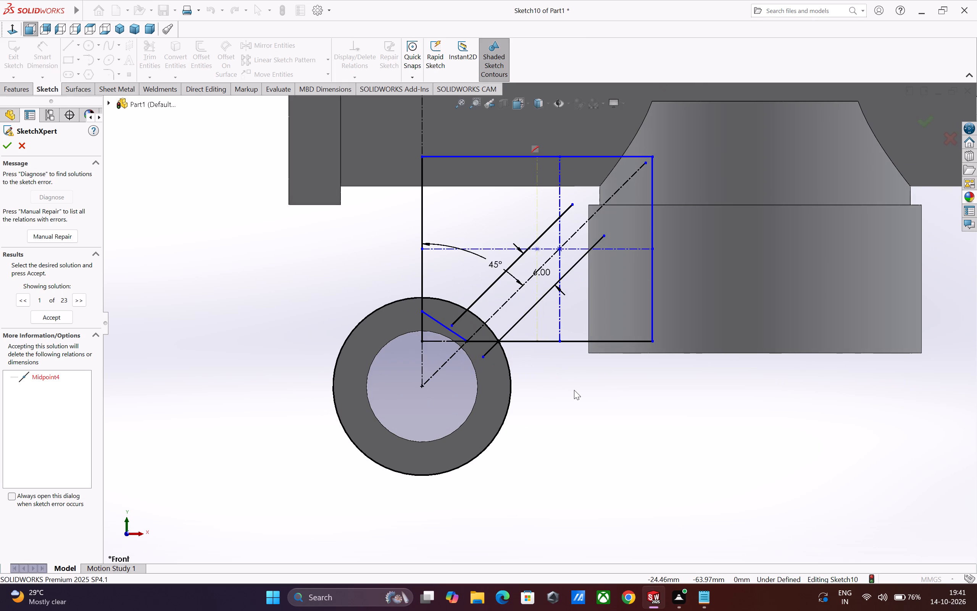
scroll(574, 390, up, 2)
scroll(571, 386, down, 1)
Cancel the SketchXpert repair and undo the last trim of the rectangle's bottom edge.
key(ctrl+z)
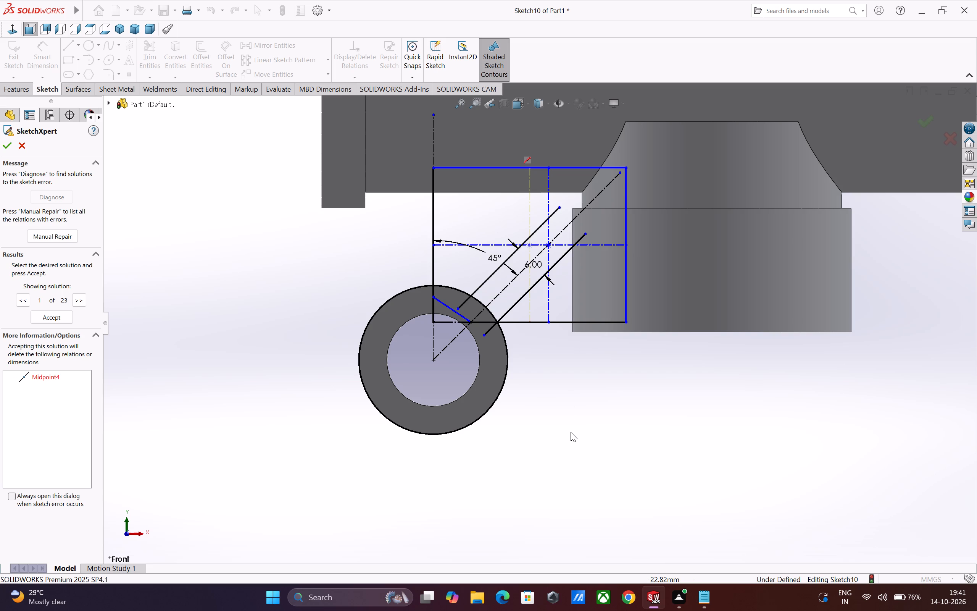
key(ctrl+z)
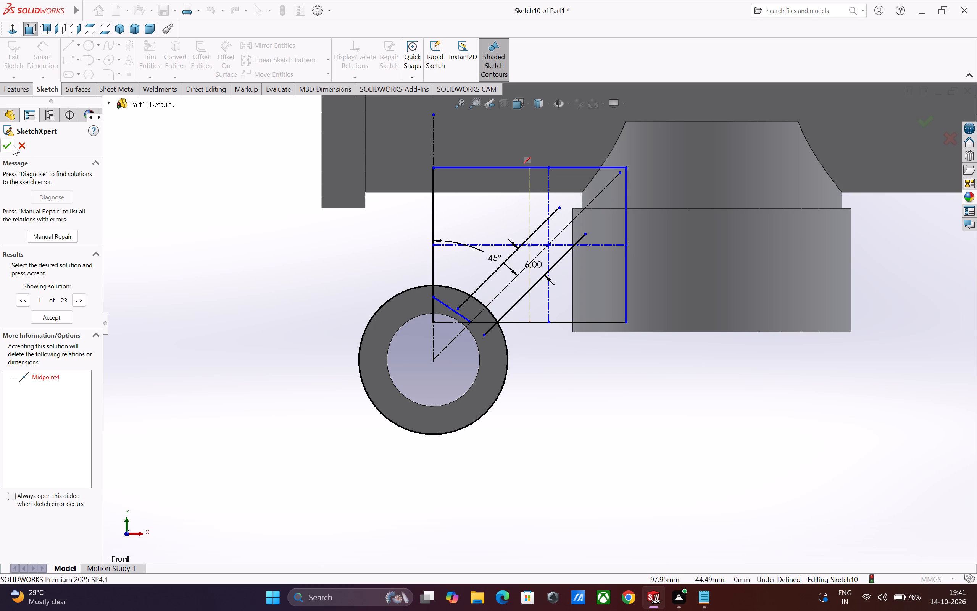
click(21, 144)
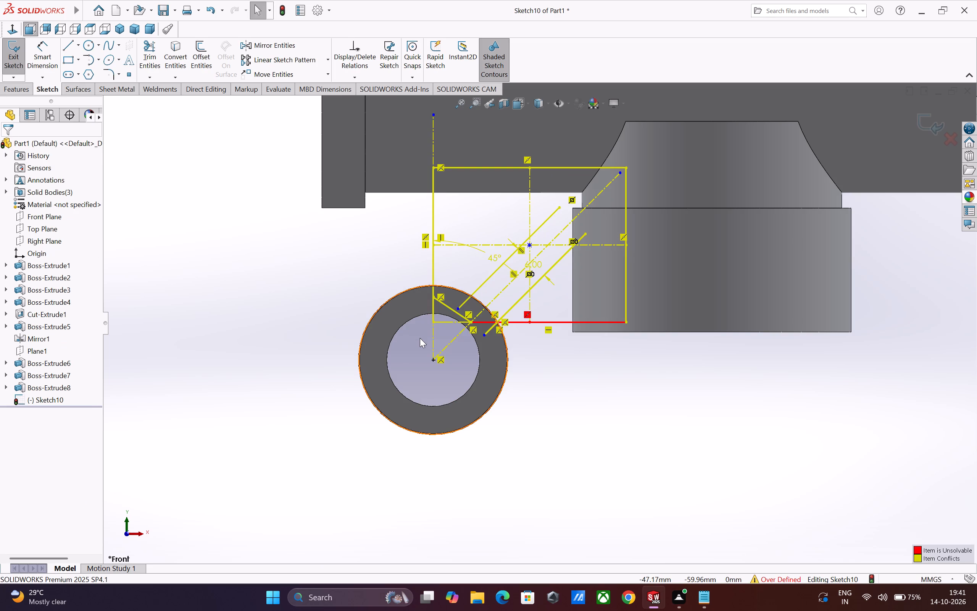
key(ctrl+z)
Power-trim away the rectangle's horizontal and vertical construction centrelines, without keeping the trimmed pieces as construction geometry.
scroll(506, 270, down, 2)
scroll(566, 246, down, 2)
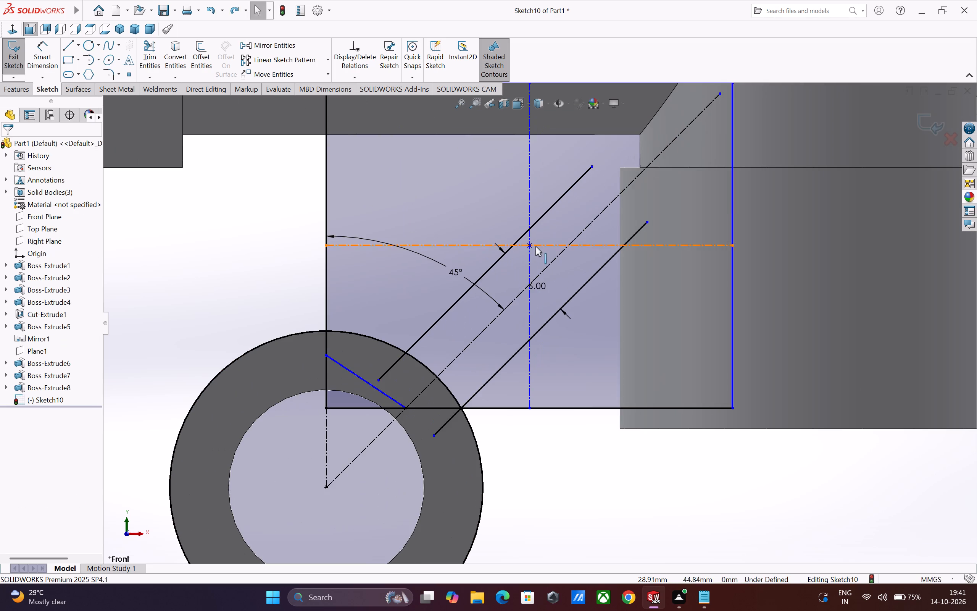
scroll(535, 260, up, 2)
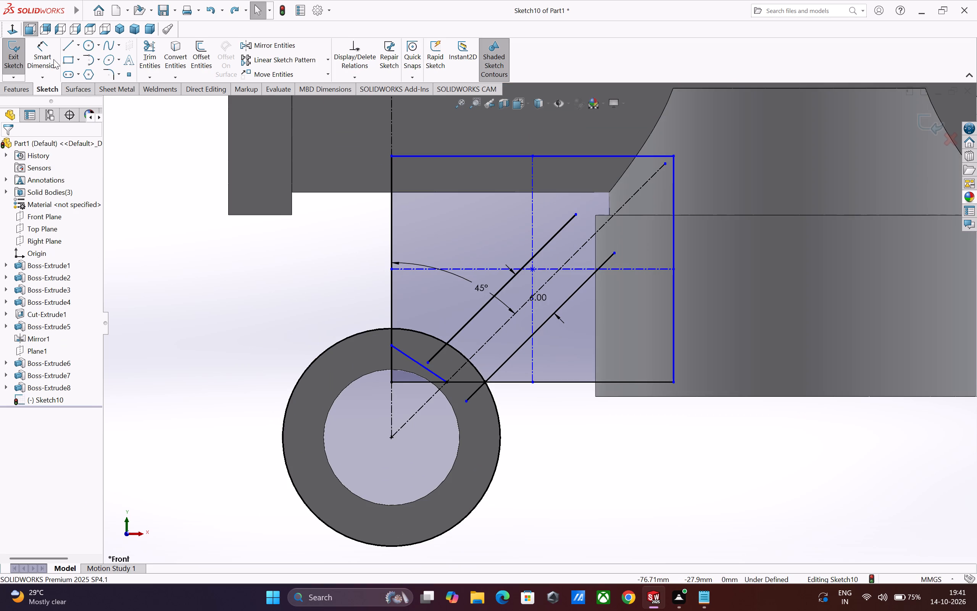
click(147, 57)
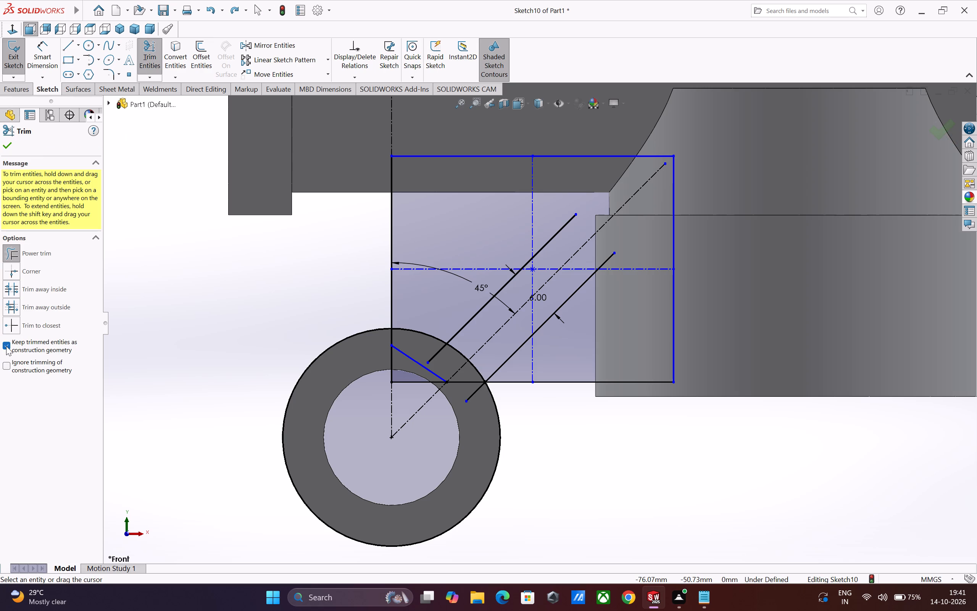
click(6, 346)
drag(450, 246, 445, 276)
drag(500, 220, 524, 220)
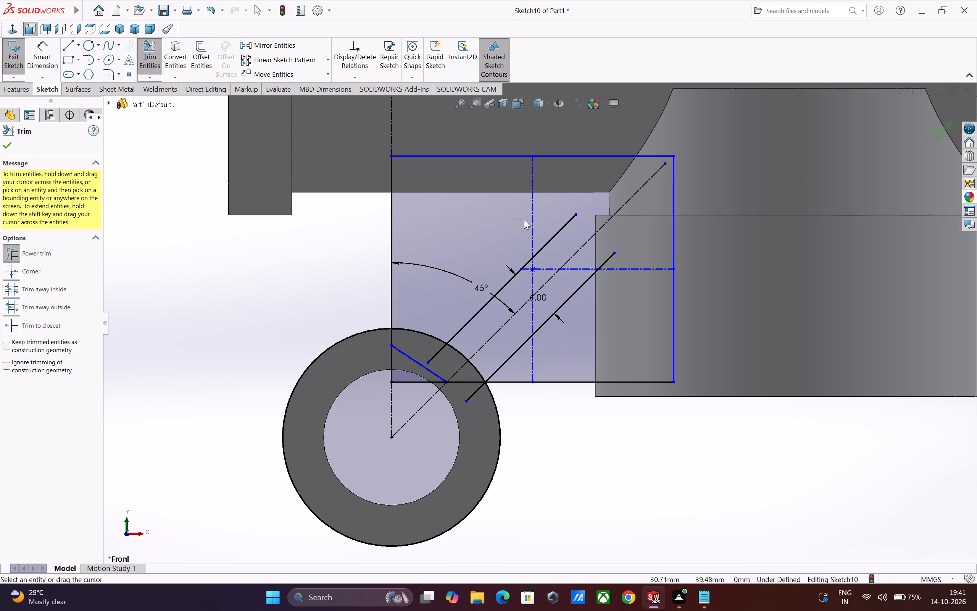
drag(524, 220, 541, 211)
drag(640, 253, 631, 295)
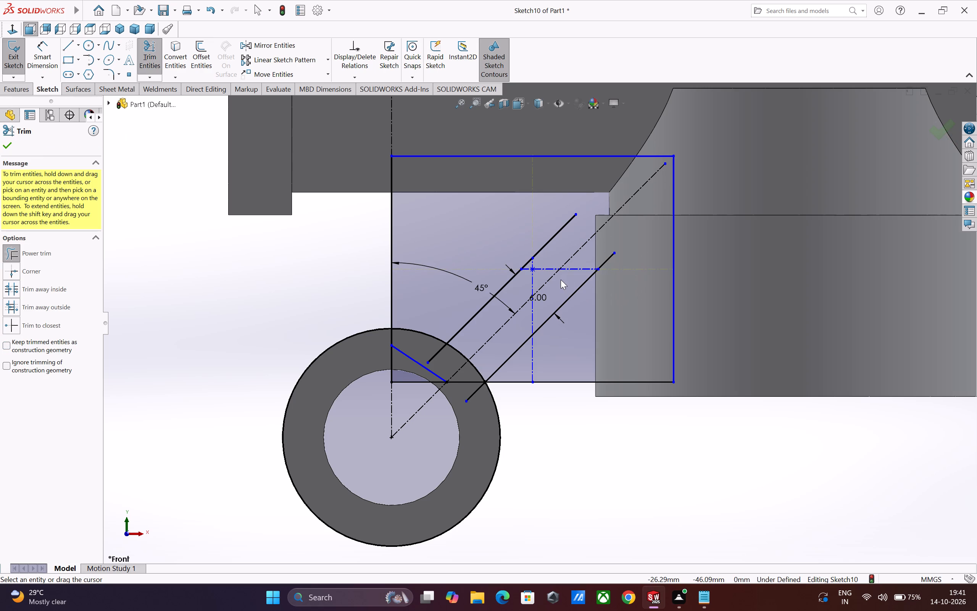
drag(560, 279, 592, 264)
drag(558, 259, 529, 271)
drag(529, 271, 536, 262)
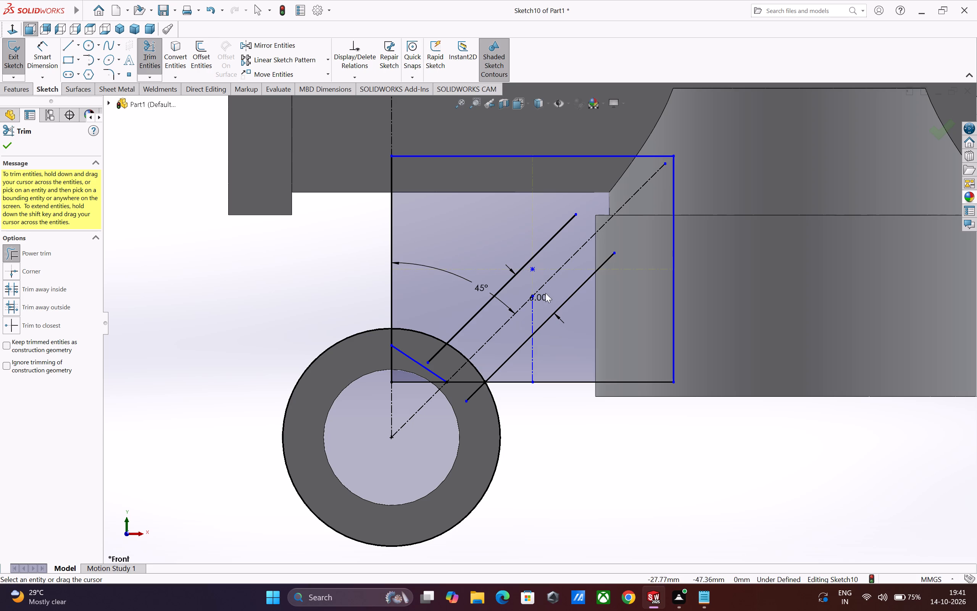
drag(542, 301, 521, 322)
drag(524, 354, 541, 351)
Trim the bottom edge between the rectangle's lower-left corner and the short slanted line, keeping the piece as construction geometry.
click(5, 346)
drag(404, 400, 410, 390)
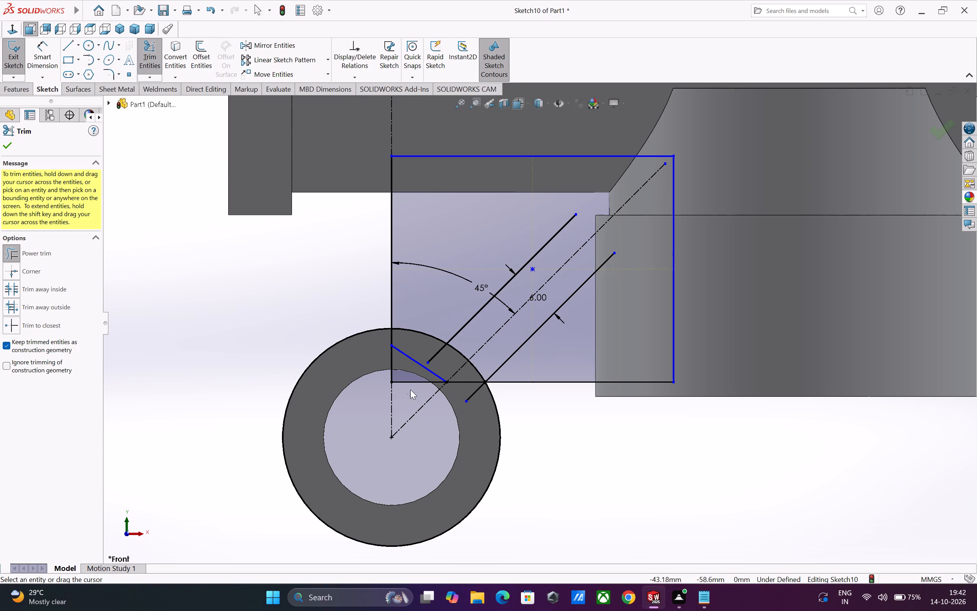
drag(410, 390, 413, 378)
click(303, 305)
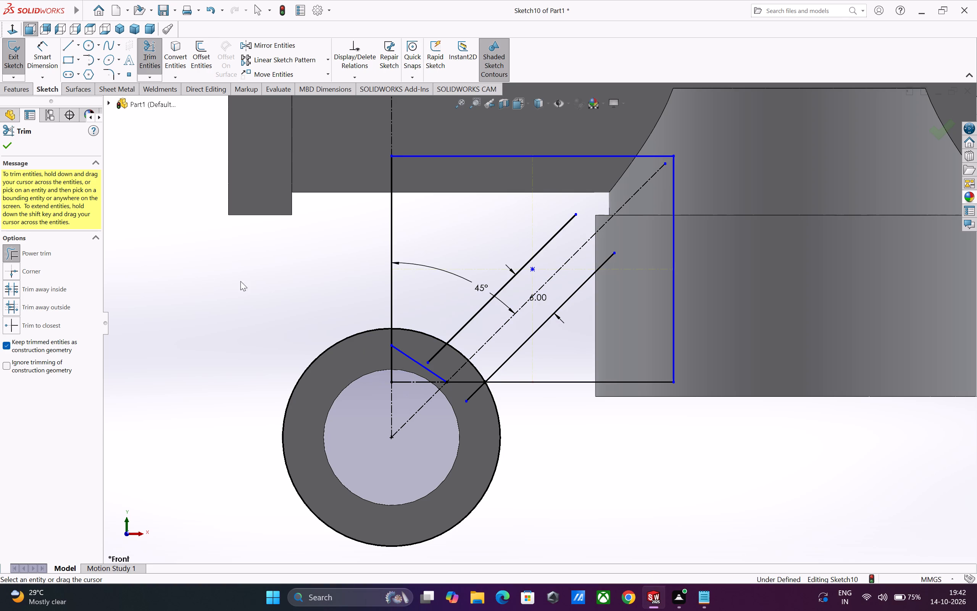
click(6, 146)
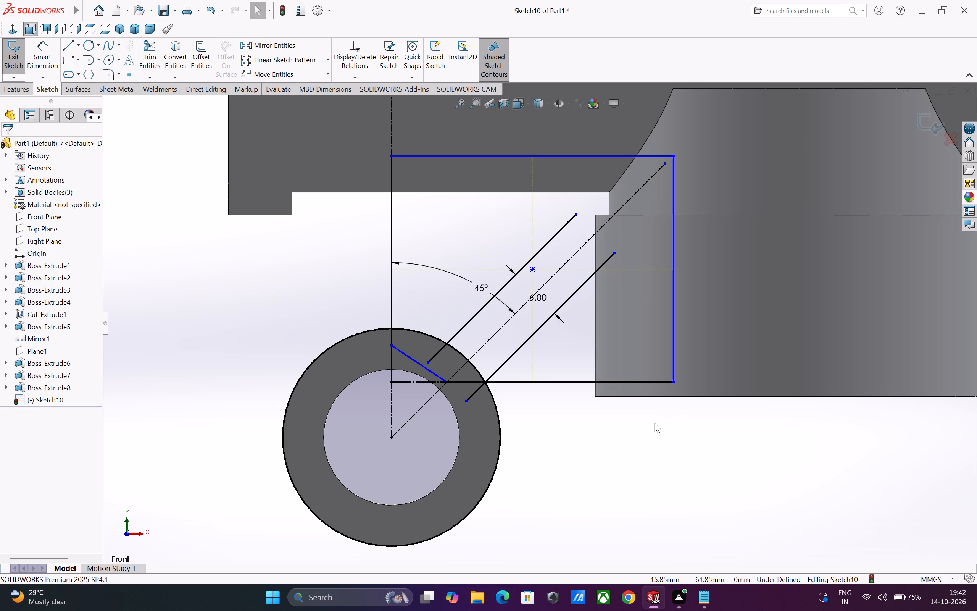
Start an Extruded Boss from the rib sketch, selecting the rectangle's region outside the lower tube's circle as the contour.
scroll(670, 381, up, 2)
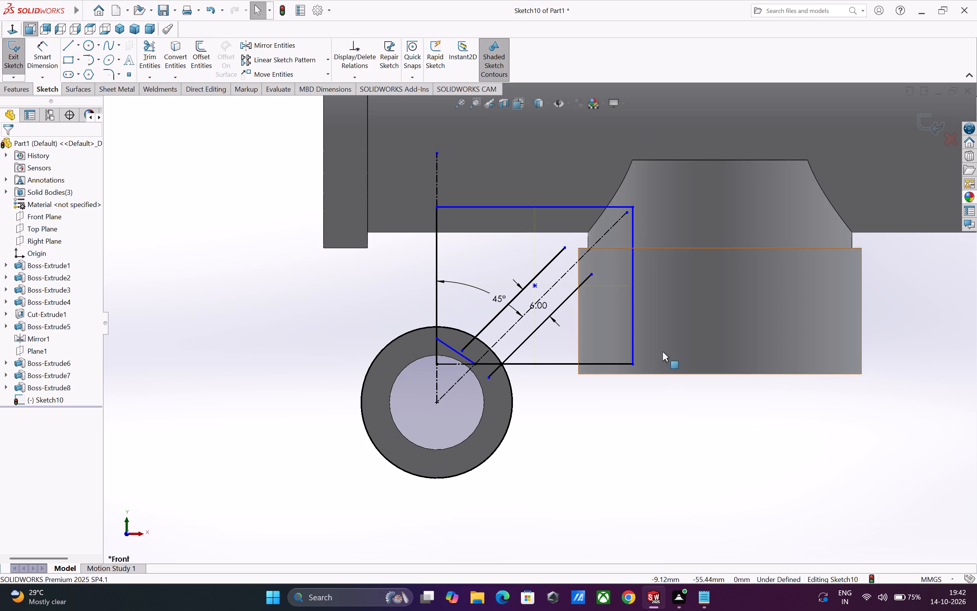
scroll(661, 352, down, 1)
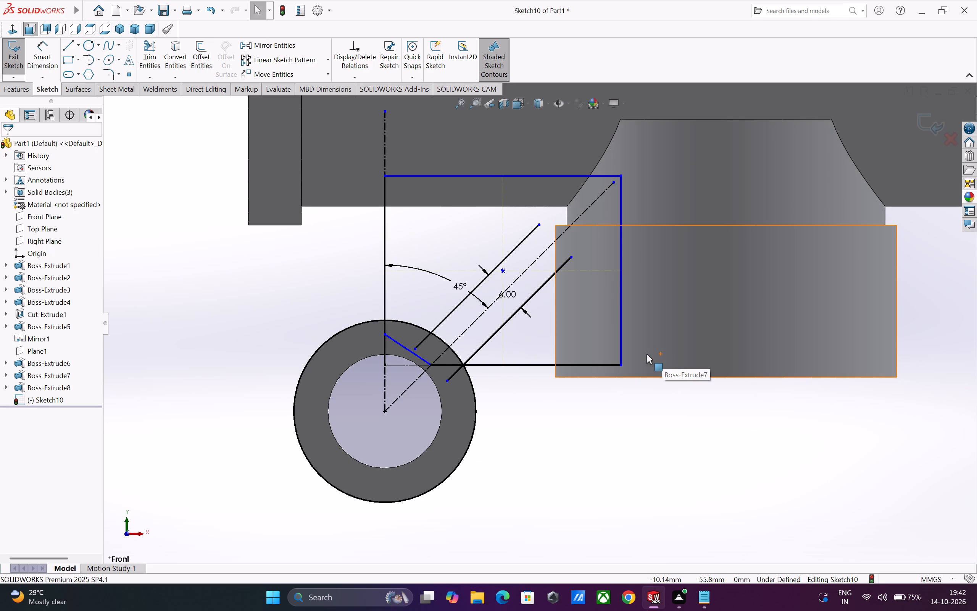
scroll(646, 354, up, 1)
middle_drag(606, 407, 530, 421)
middle_drag(565, 402, 613, 402)
click(9, 93)
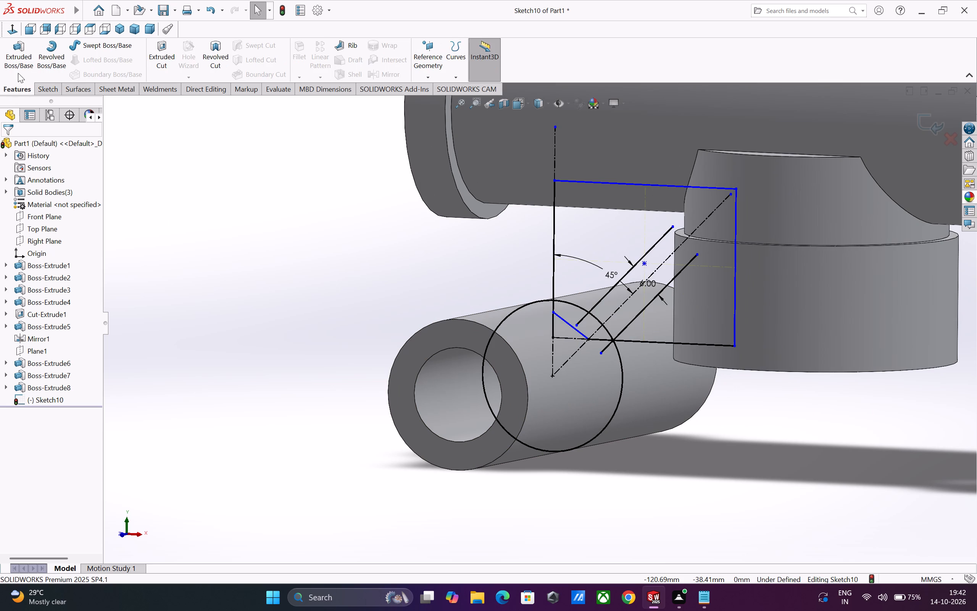
click(18, 69)
middle_drag(687, 430, 704, 432)
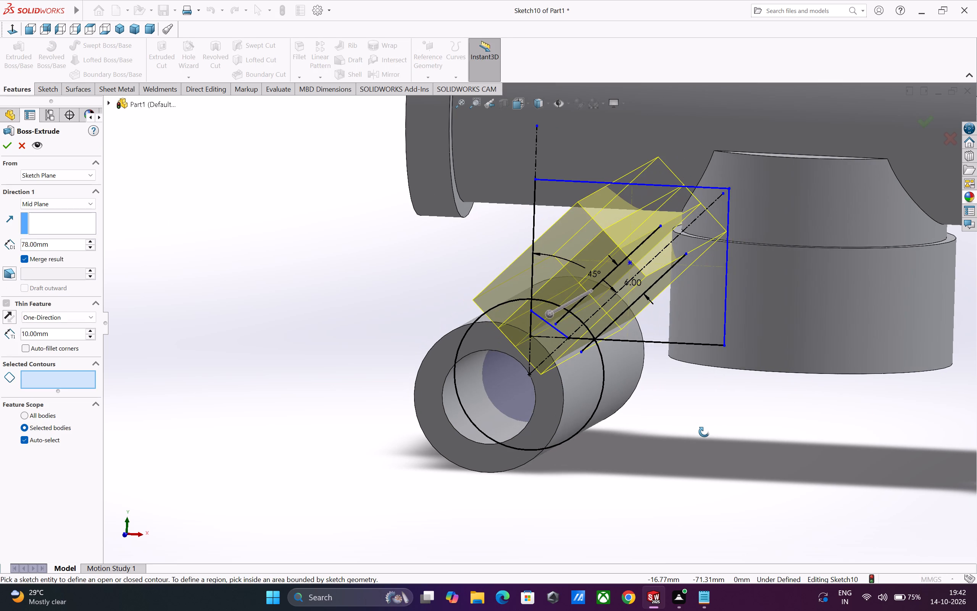
middle_drag(704, 432, 707, 432)
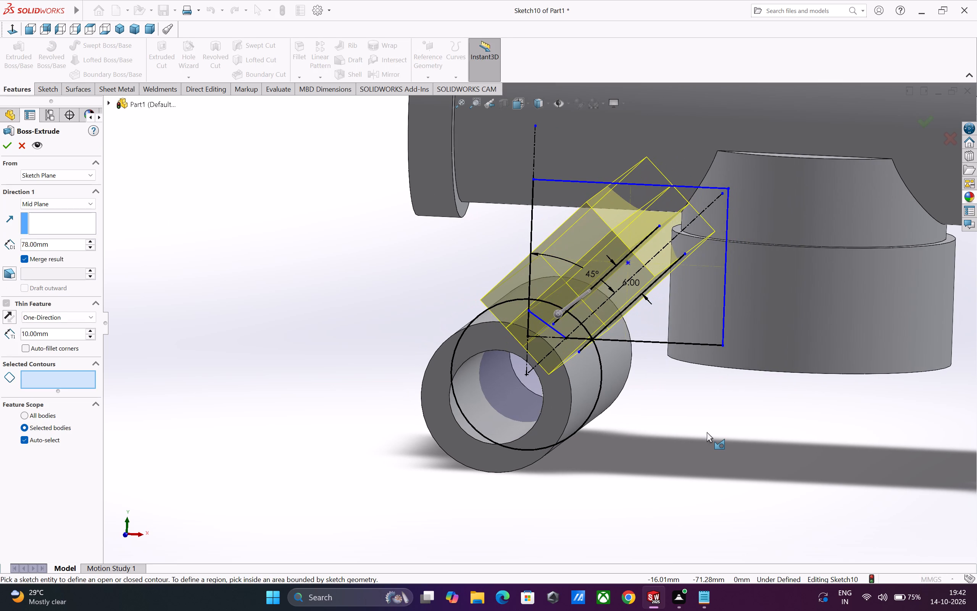
scroll(701, 420, up, 2)
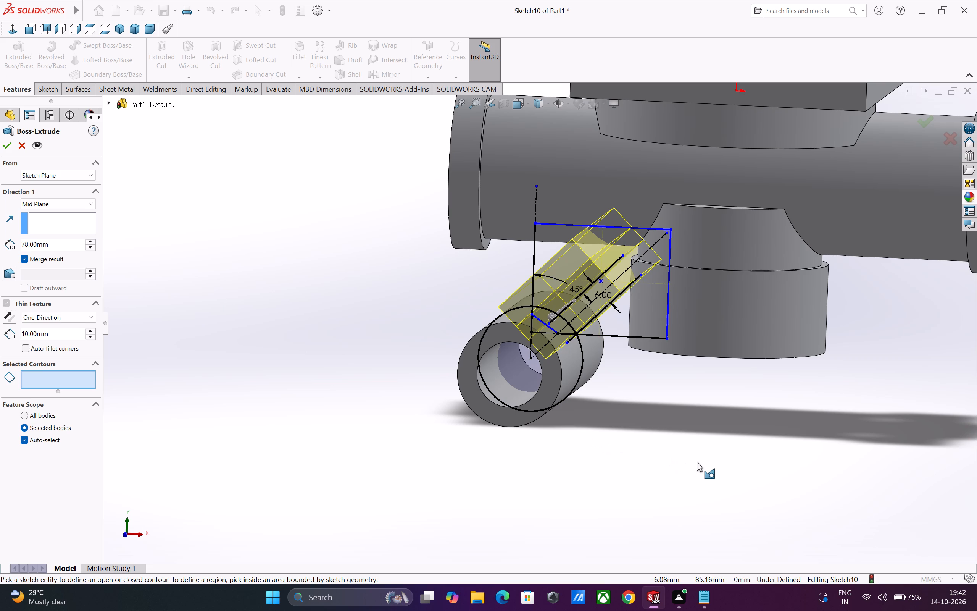
scroll(701, 462, up, 1)
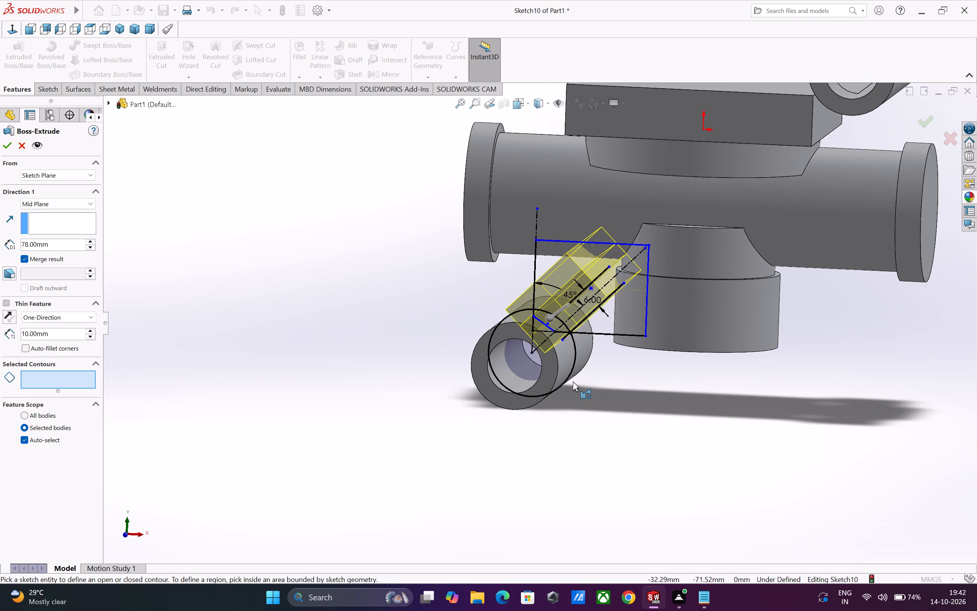
scroll(574, 349, down, 3)
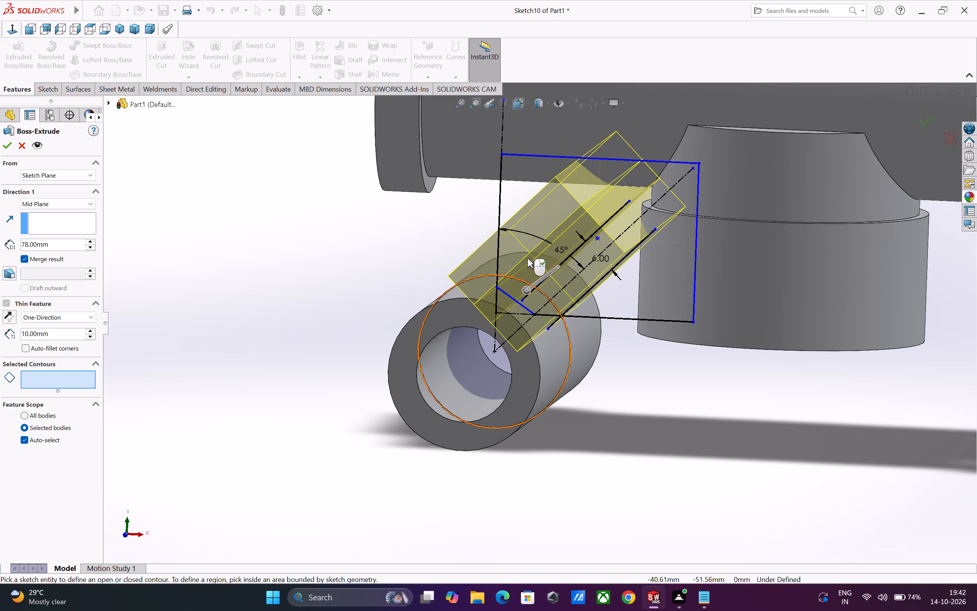
click(513, 198)
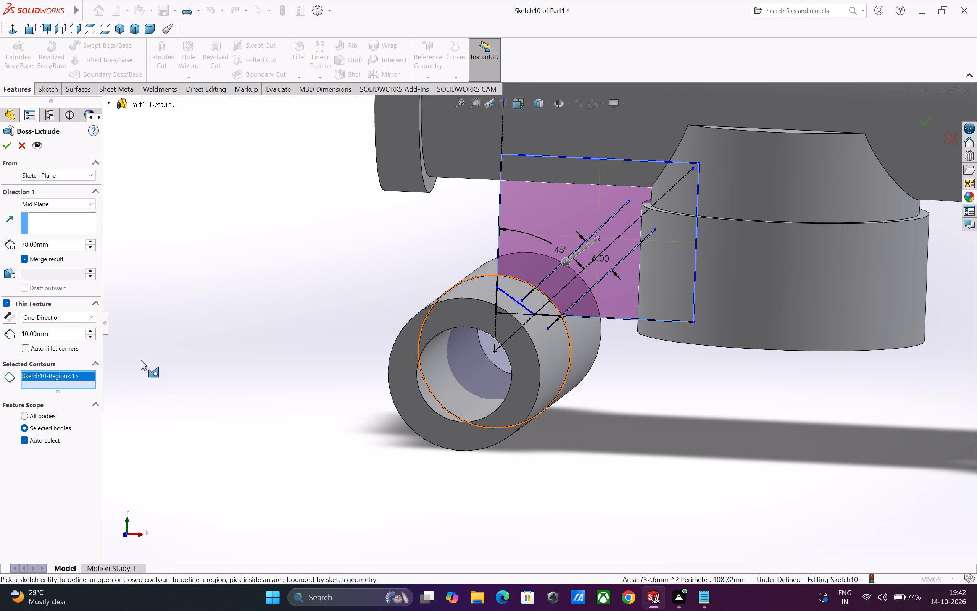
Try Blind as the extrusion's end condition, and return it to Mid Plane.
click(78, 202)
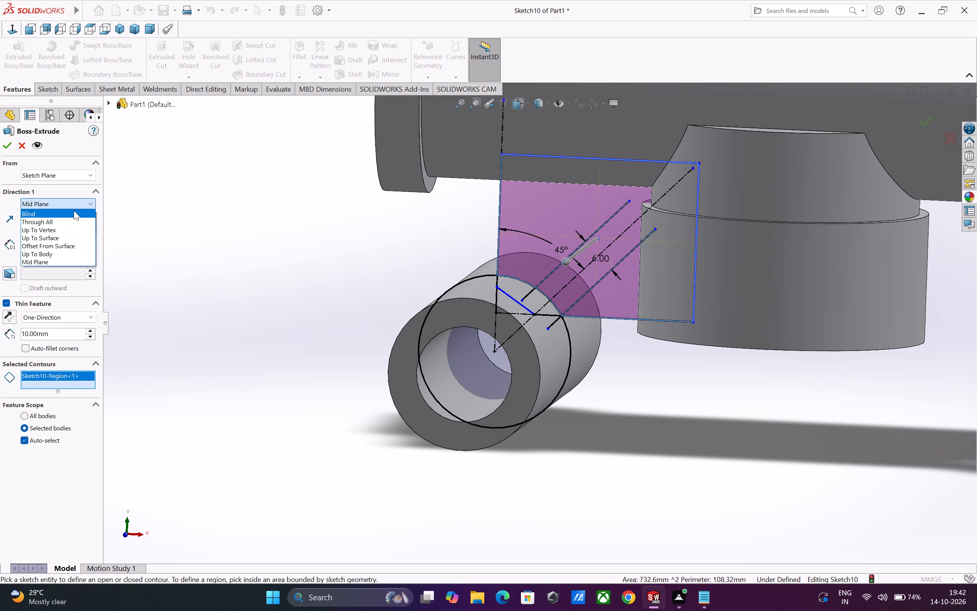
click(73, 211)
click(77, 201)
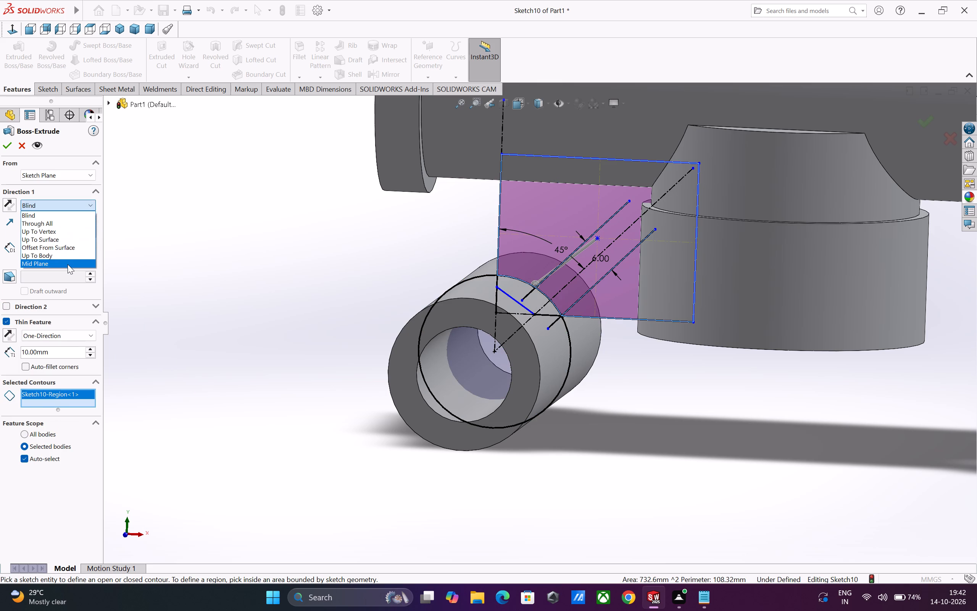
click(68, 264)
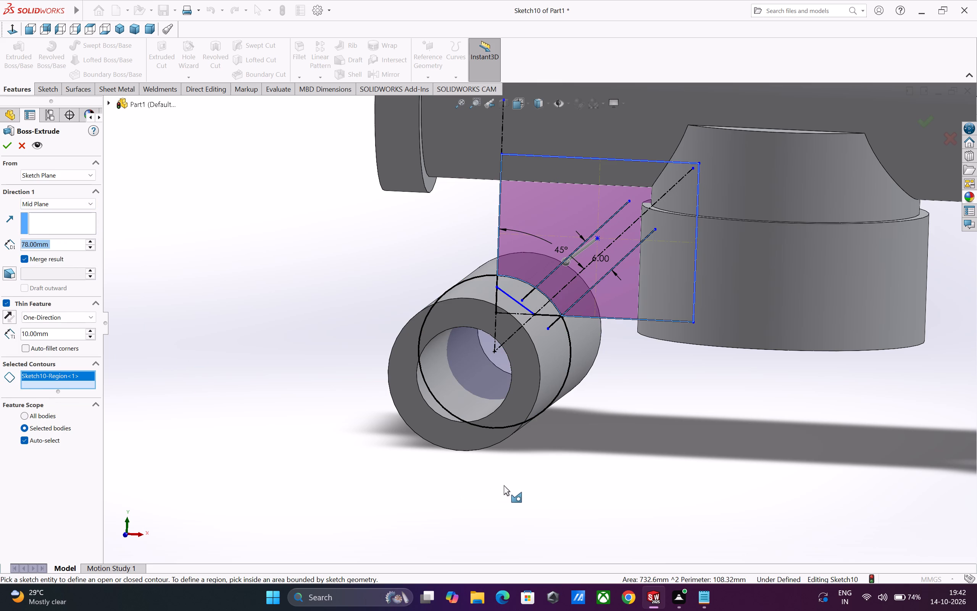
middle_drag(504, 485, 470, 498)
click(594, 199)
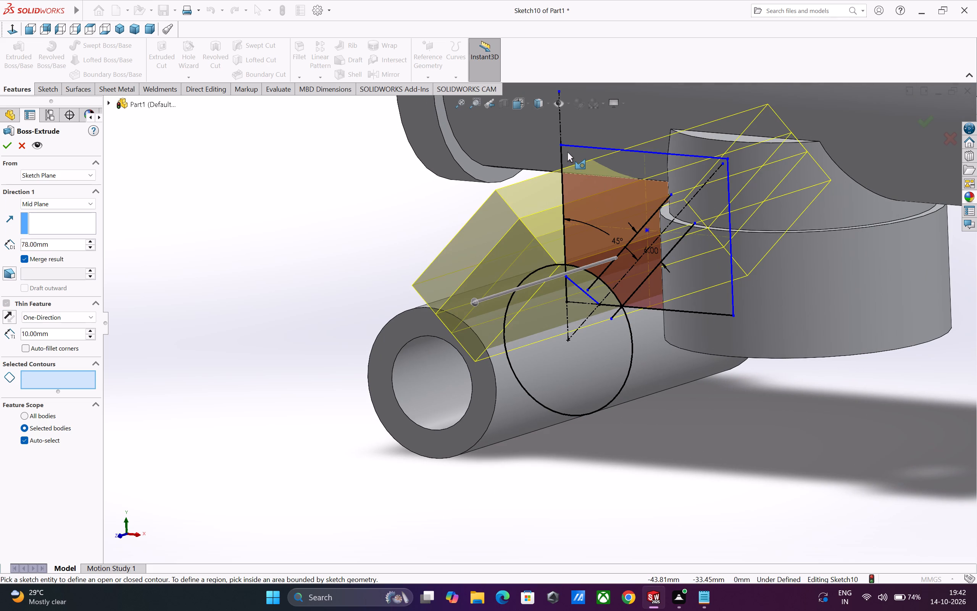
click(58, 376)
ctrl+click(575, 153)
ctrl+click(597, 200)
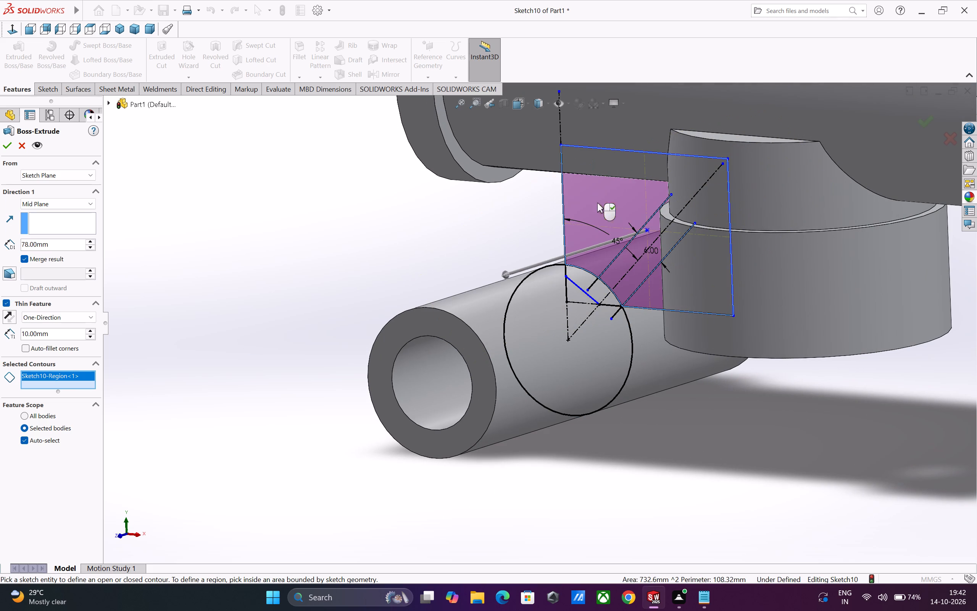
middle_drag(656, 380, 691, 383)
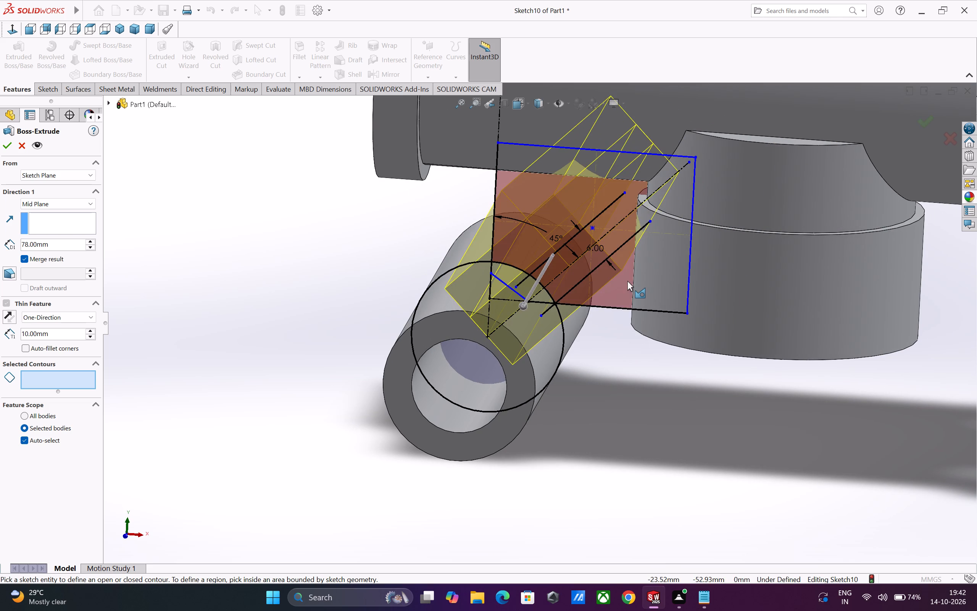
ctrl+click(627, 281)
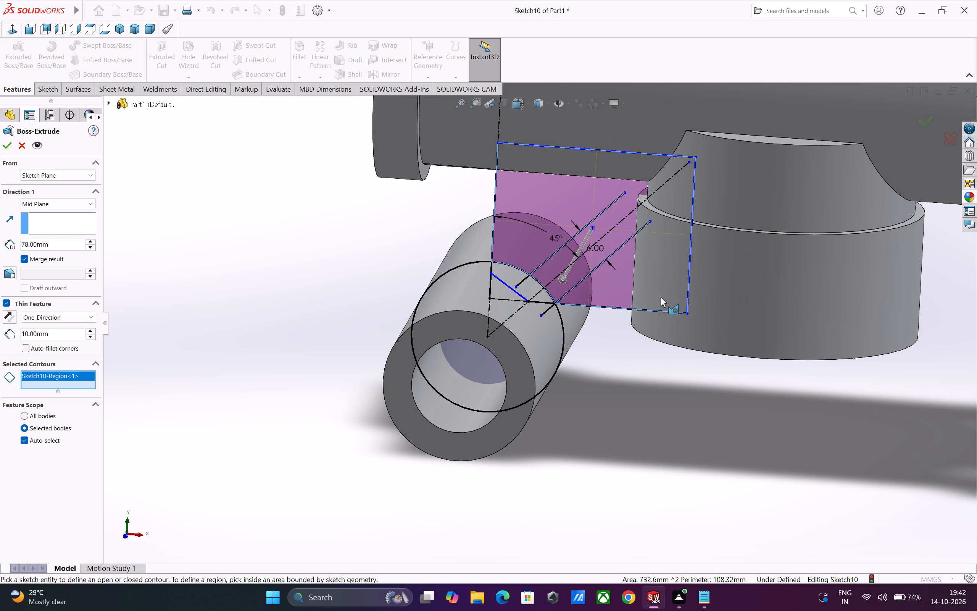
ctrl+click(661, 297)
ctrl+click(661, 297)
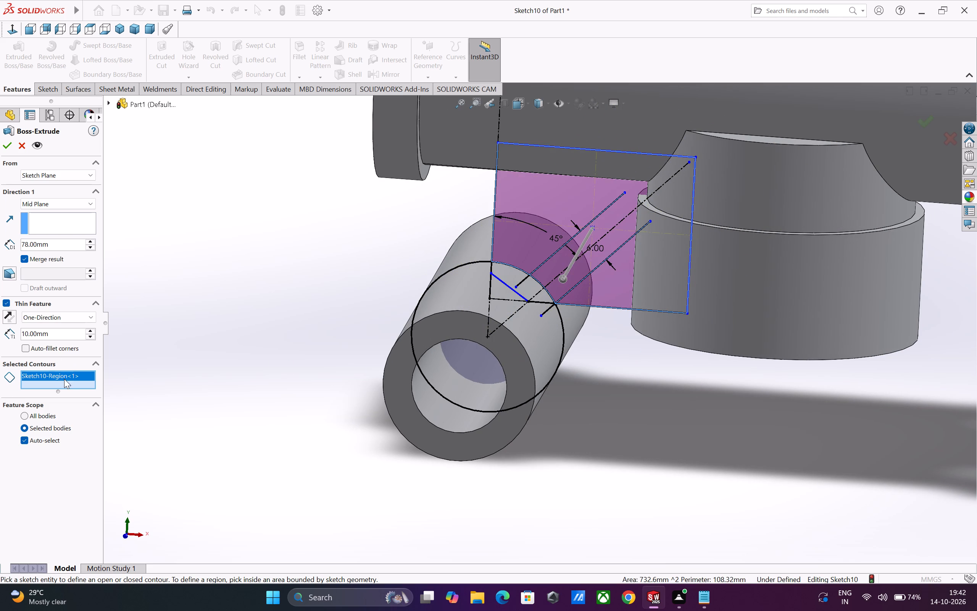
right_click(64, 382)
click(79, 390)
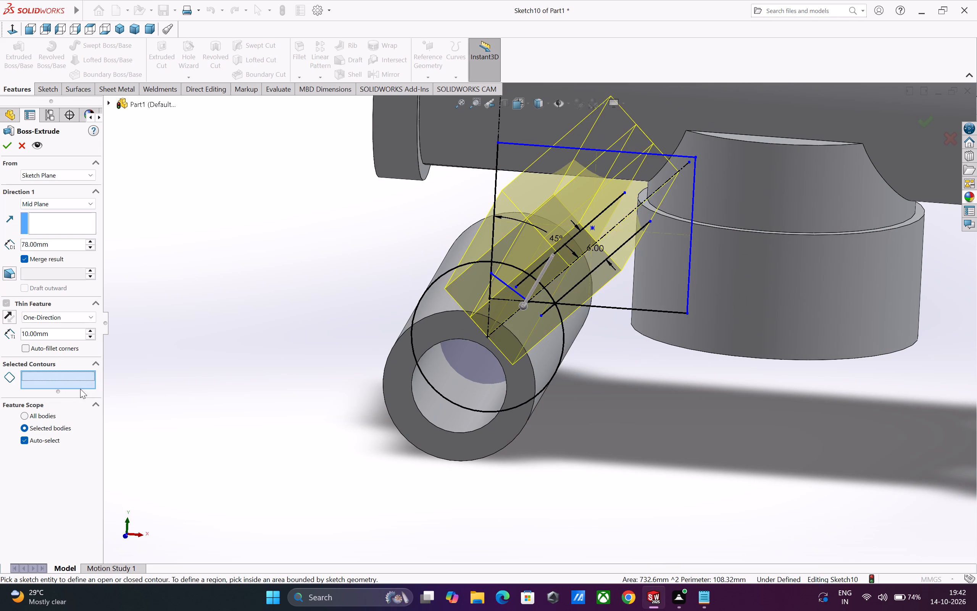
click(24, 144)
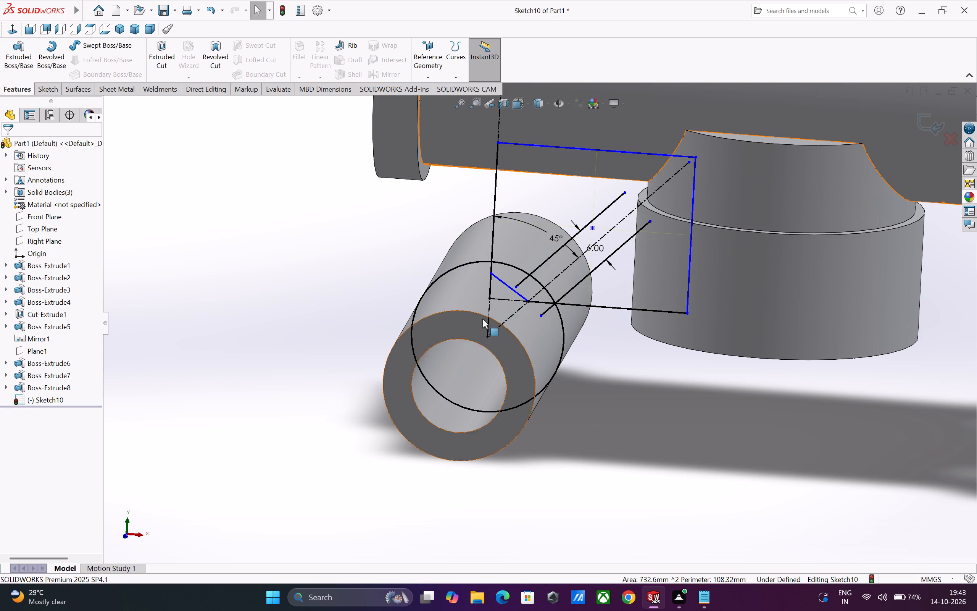
Power-trim the rectangle's left edge inside the lower tube's circle and the circle's arc outside the rectangle, keeping the pieces as construction geometry.
click(40, 90)
click(144, 56)
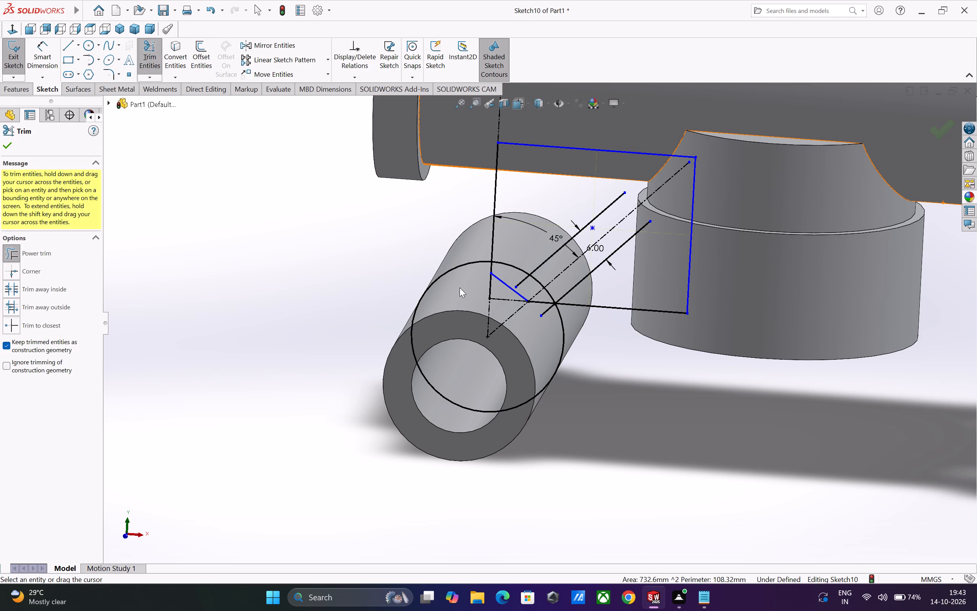
drag(474, 288, 493, 291)
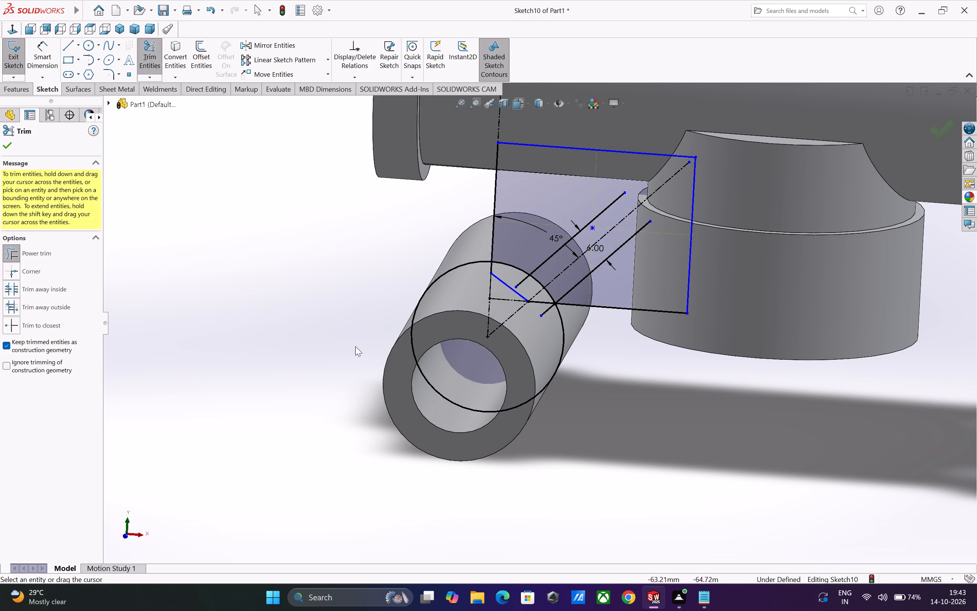
drag(407, 266, 466, 418)
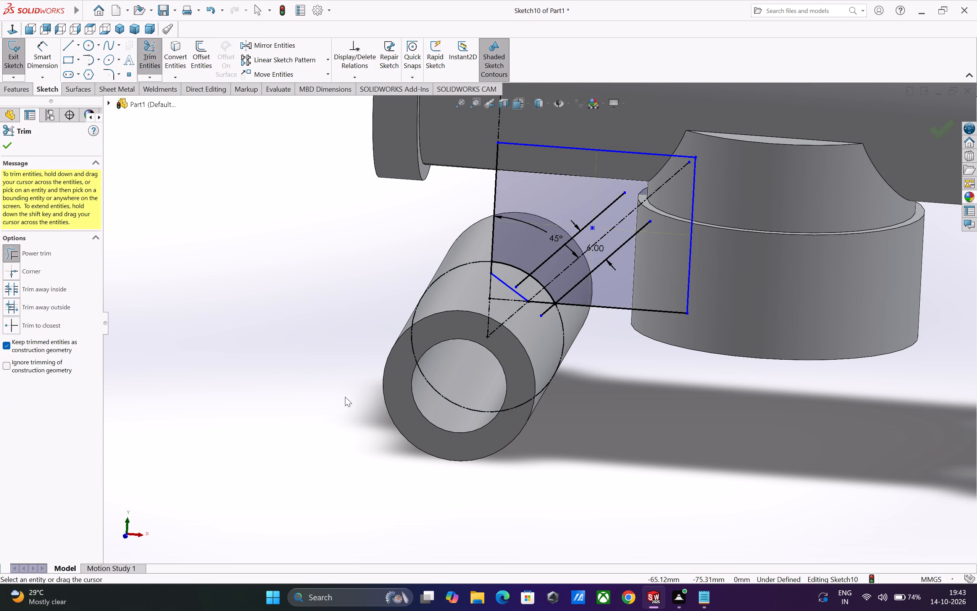
click(8, 145)
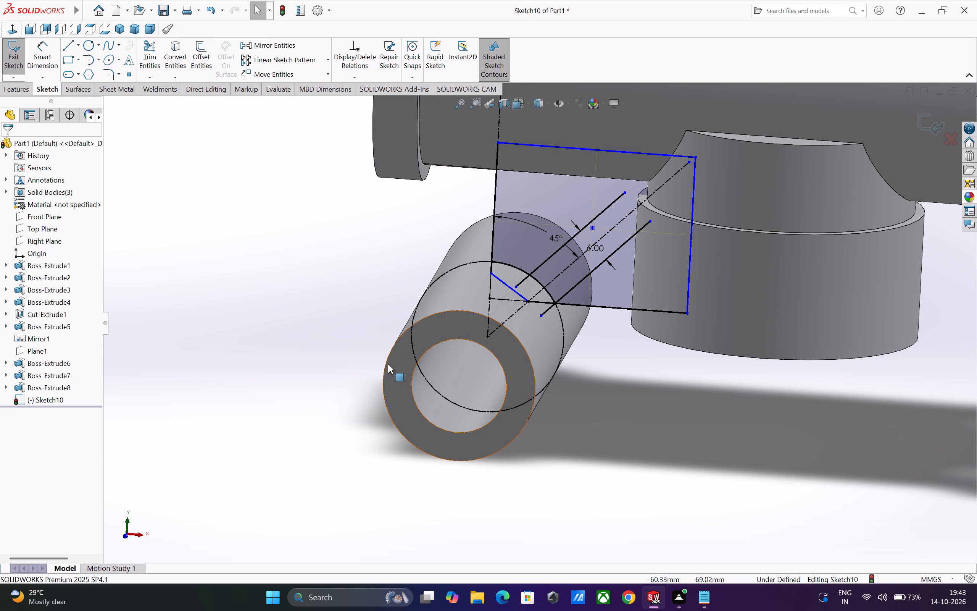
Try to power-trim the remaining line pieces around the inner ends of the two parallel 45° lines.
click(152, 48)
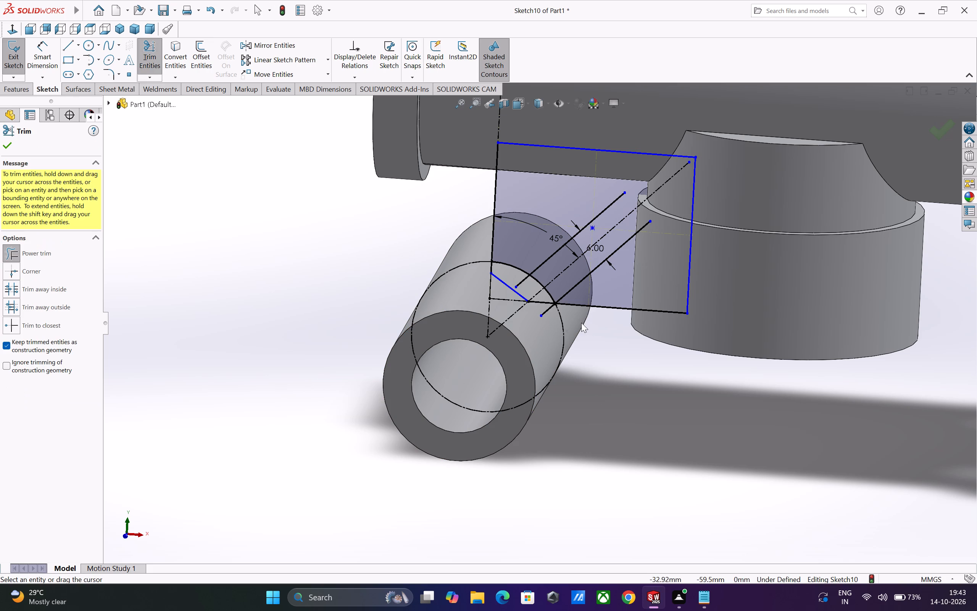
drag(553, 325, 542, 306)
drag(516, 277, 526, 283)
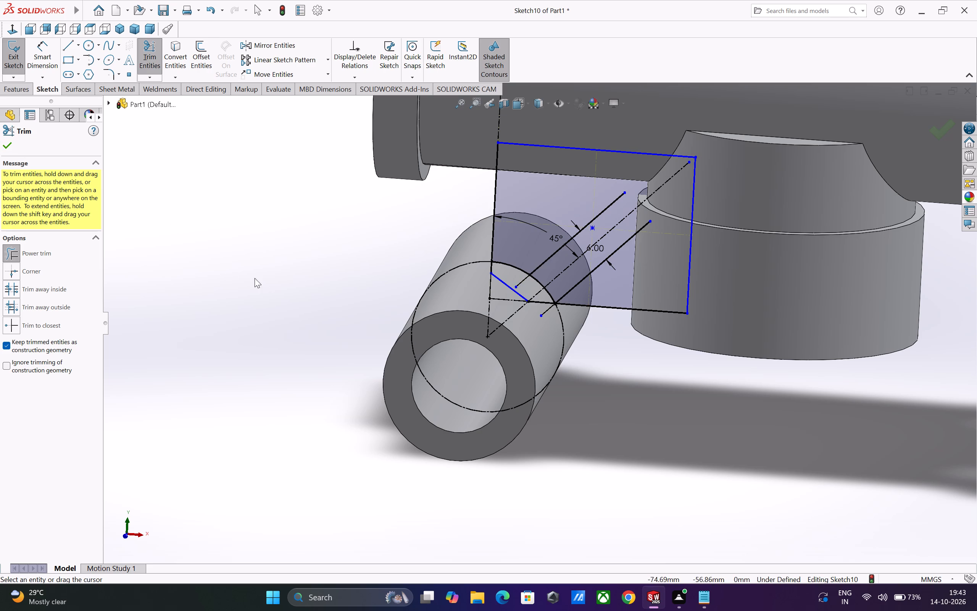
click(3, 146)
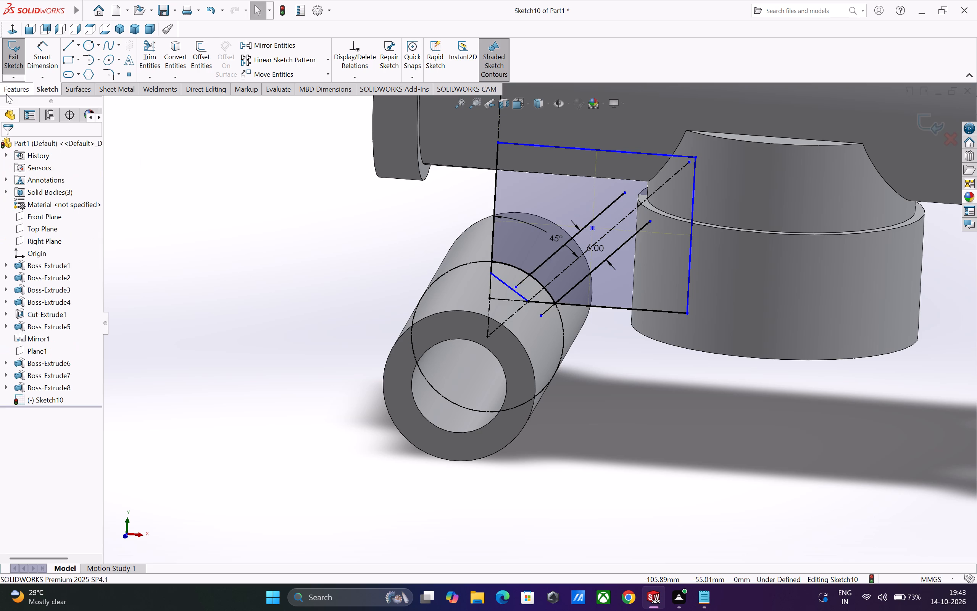
Extrude the rectangle's region outside the lower tube's circle 6 mm with a Mid Plane end condition, merging the result.
click(6, 93)
click(18, 66)
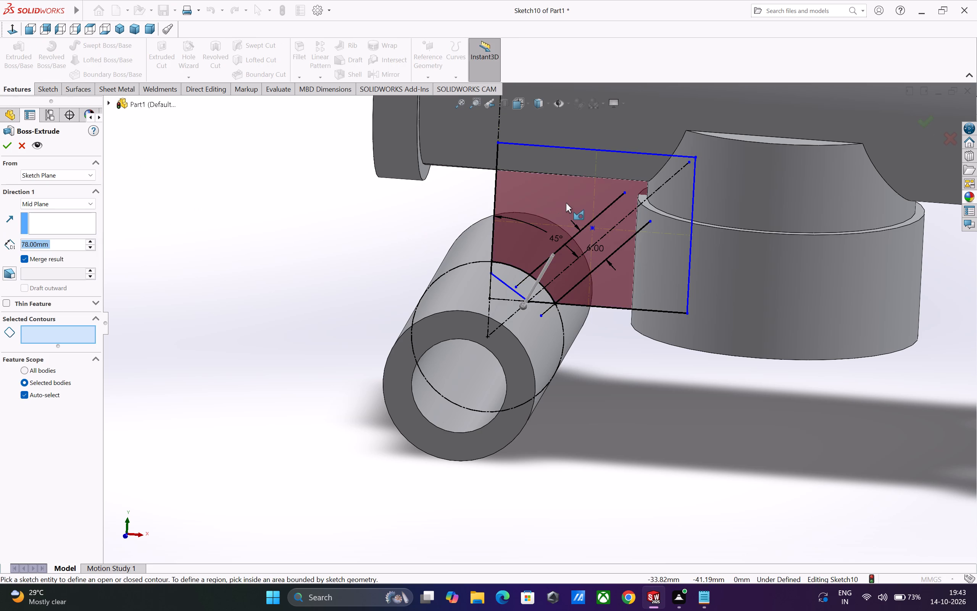
click(545, 192)
middle_drag(295, 404, 265, 404)
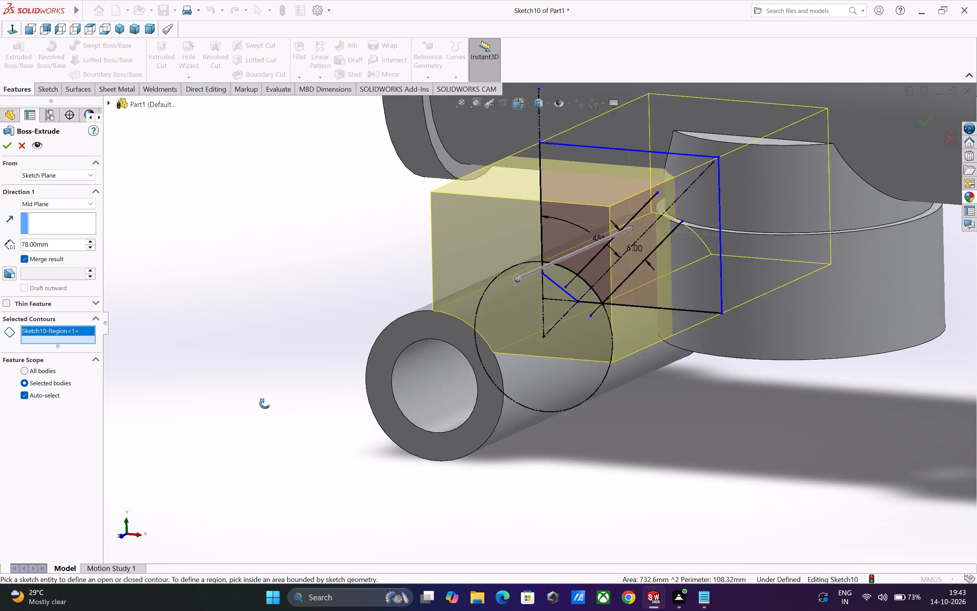
middle_drag(265, 404, 240, 404)
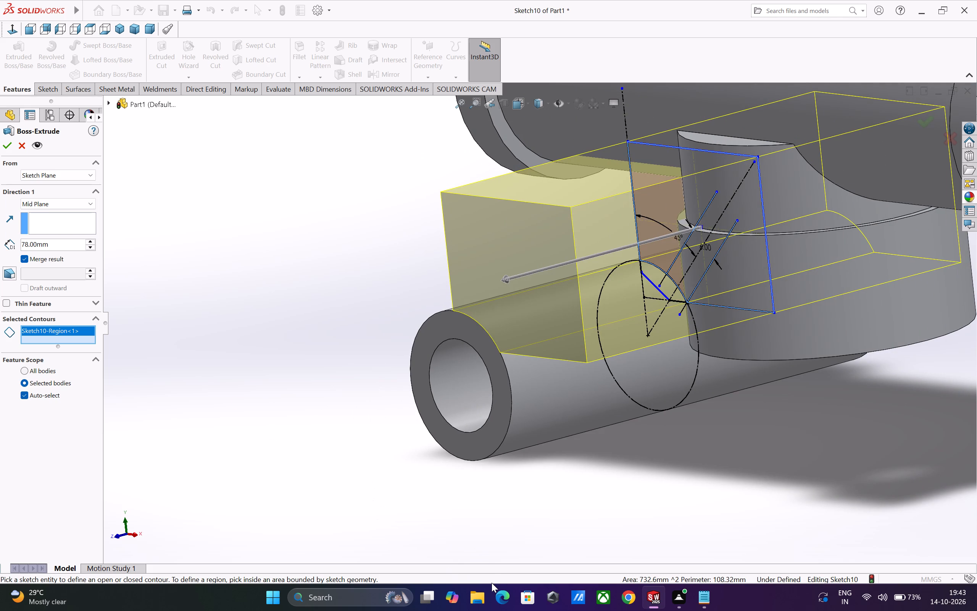
double_click(61, 246)
key(6)
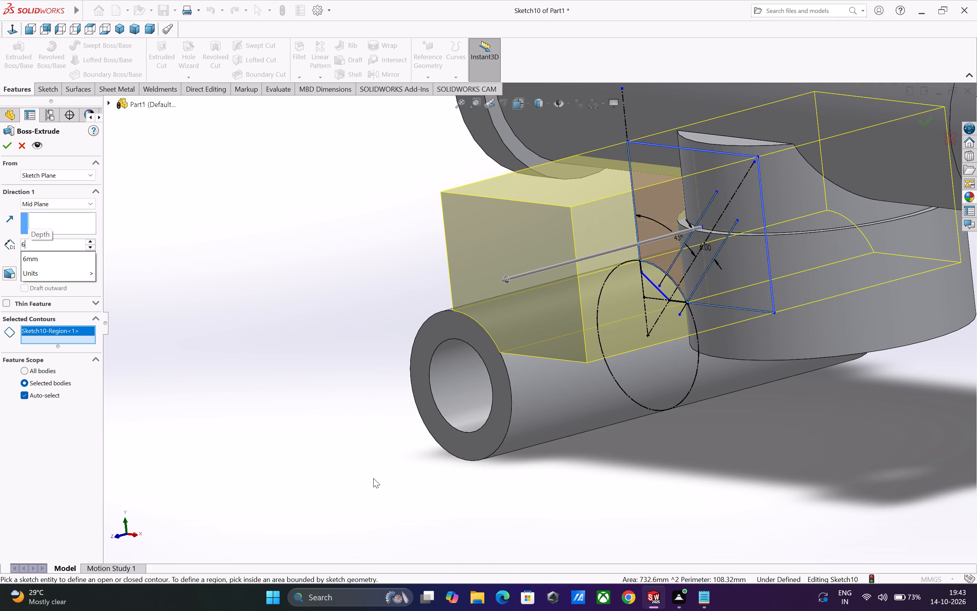
key(Return)
middle_drag(522, 505, 551, 509)
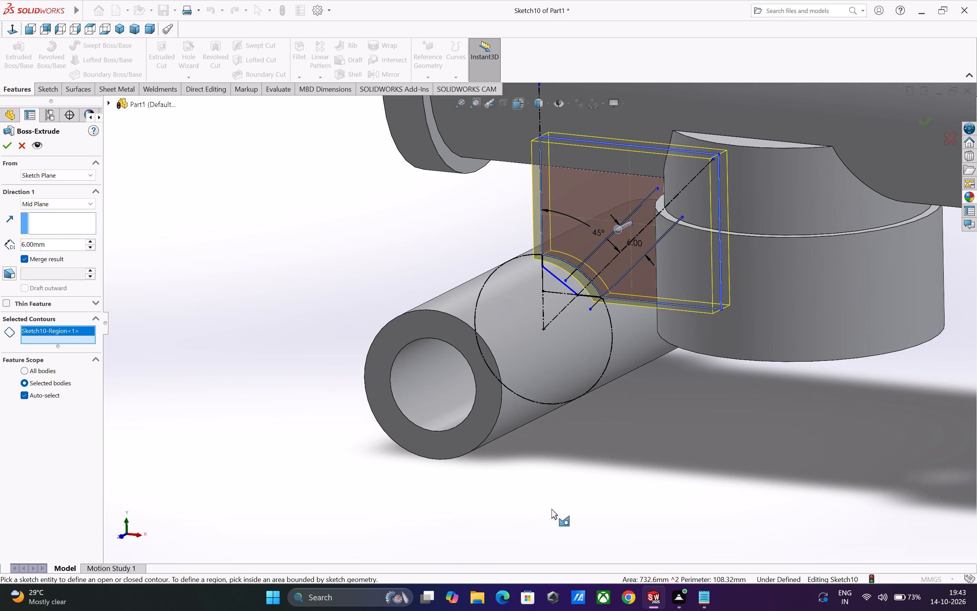
click(8, 147)
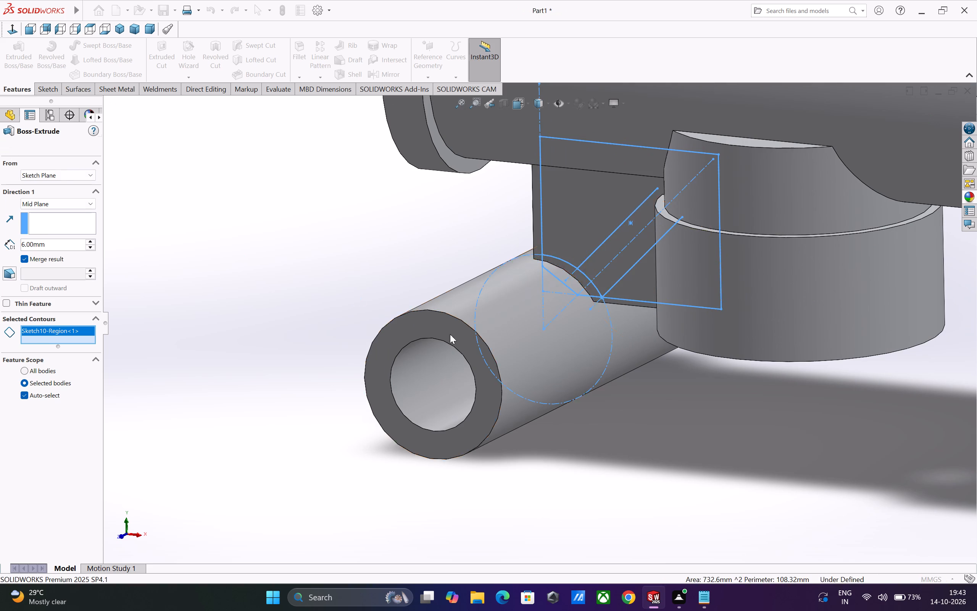
click(621, 409)
Examine the new web between the lower tube, horizontal cylinder and lower boss from several angles.
middle_drag(630, 440, 658, 452)
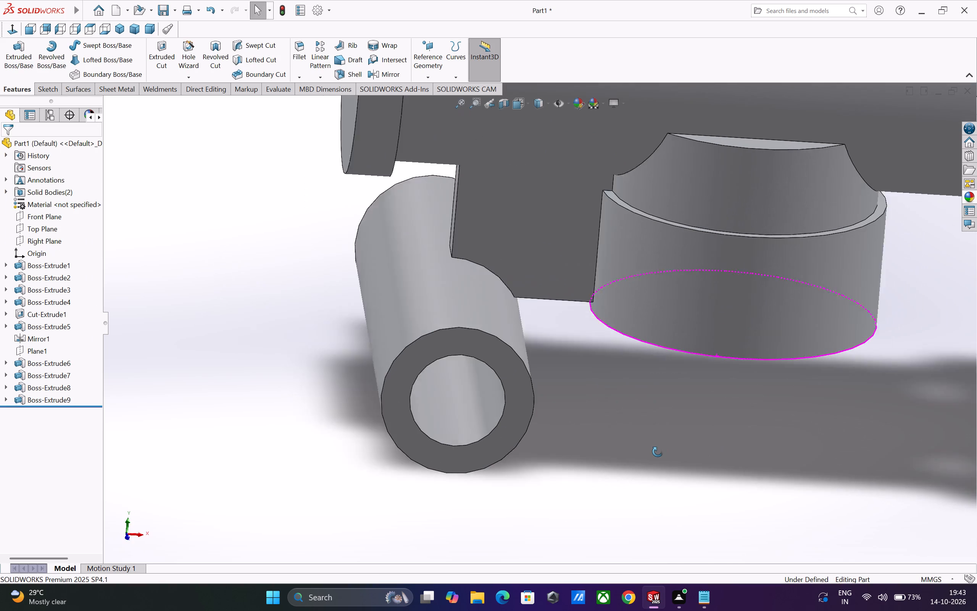
middle_drag(658, 452, 650, 451)
scroll(650, 451, up, 3)
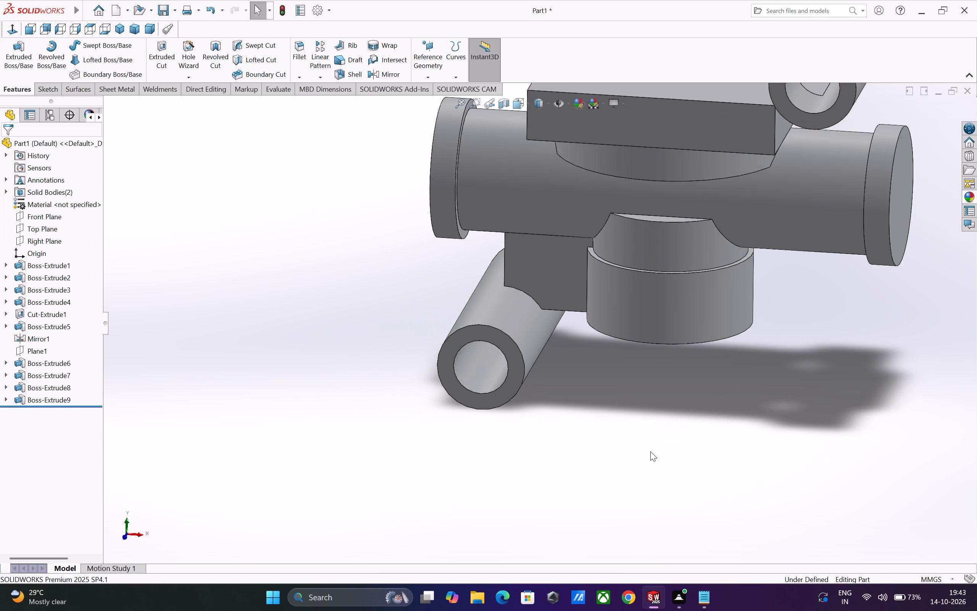
middle_drag(650, 451, 629, 462)
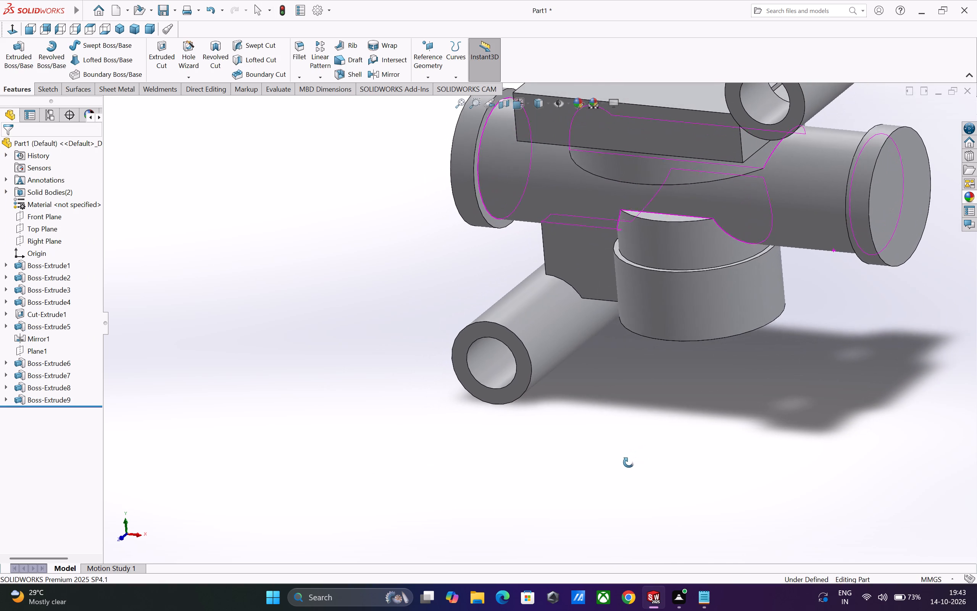
middle_drag(629, 462, 628, 463)
scroll(646, 450, up, 2)
scroll(652, 360, down, 1)
scroll(681, 446, up, 2)
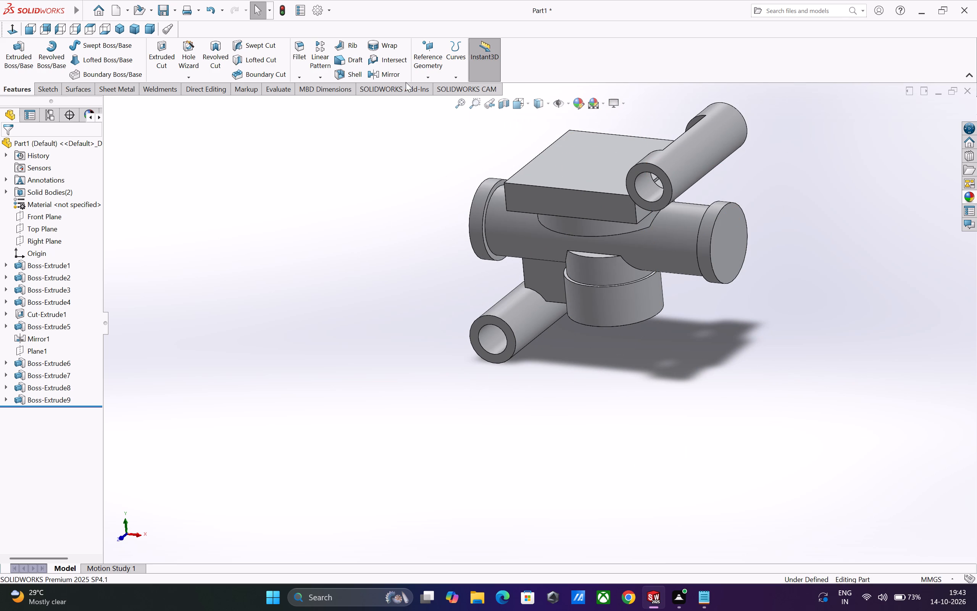
Create a reference plane at 45° to the Top Plane through the plate's bottom edge on the lower tube's side.
click(433, 80)
click(434, 85)
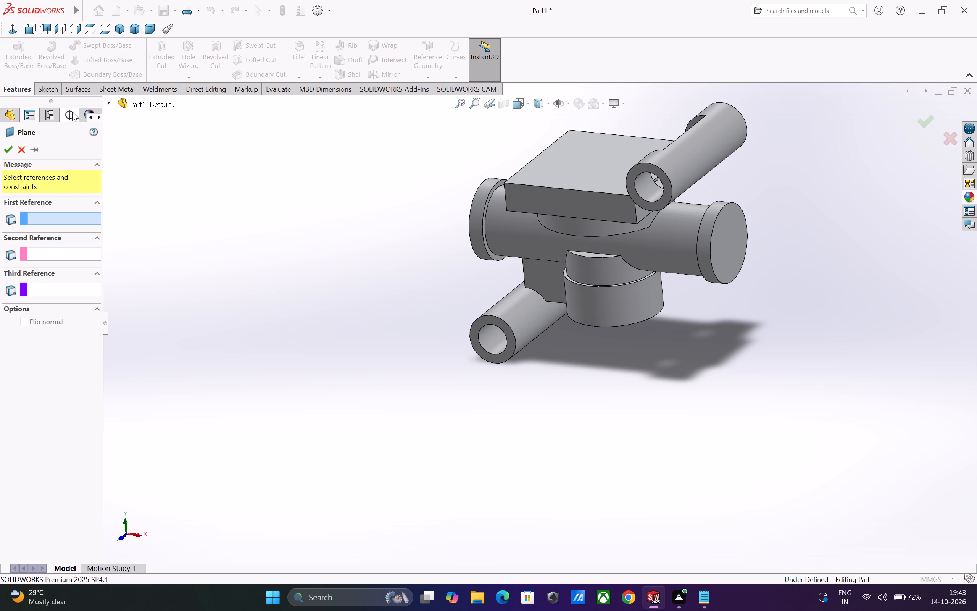
click(105, 102)
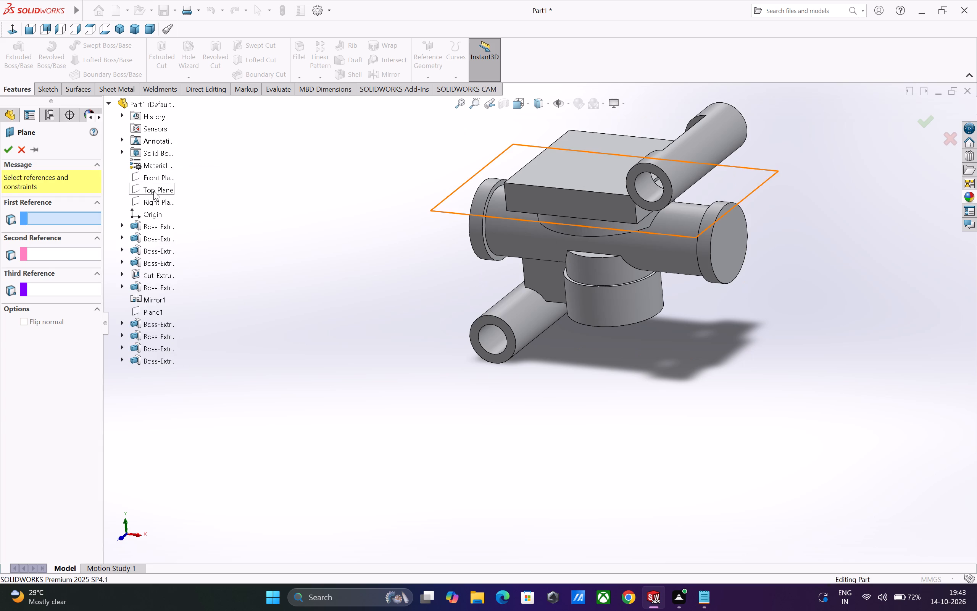
click(153, 191)
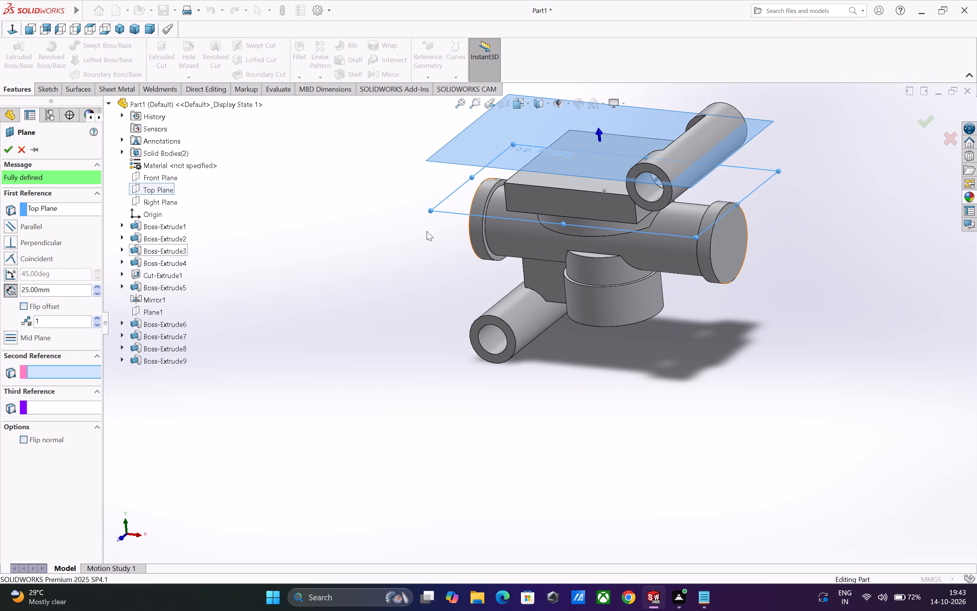
middle_drag(448, 249, 517, 262)
scroll(593, 193, down, 2)
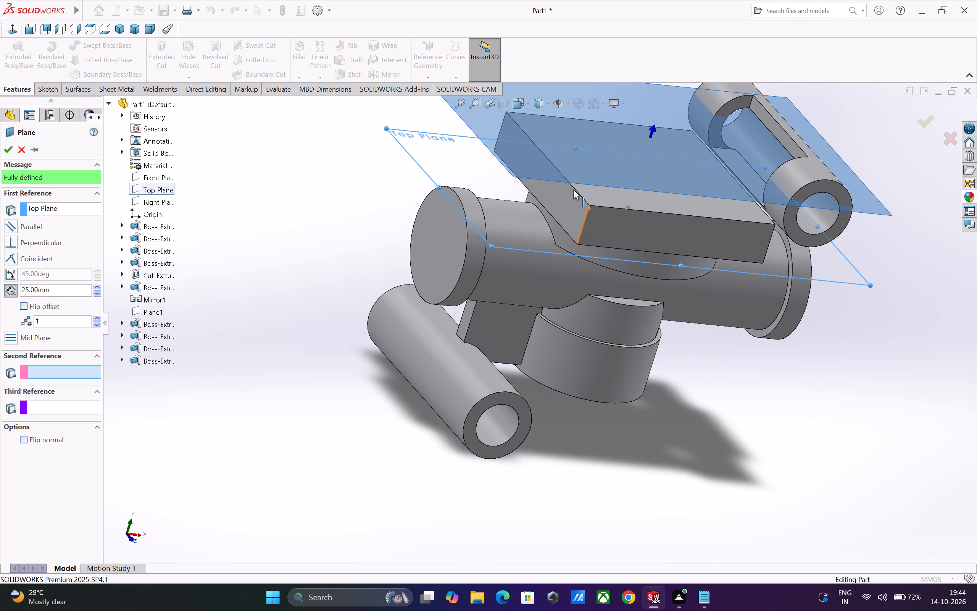
click(548, 211)
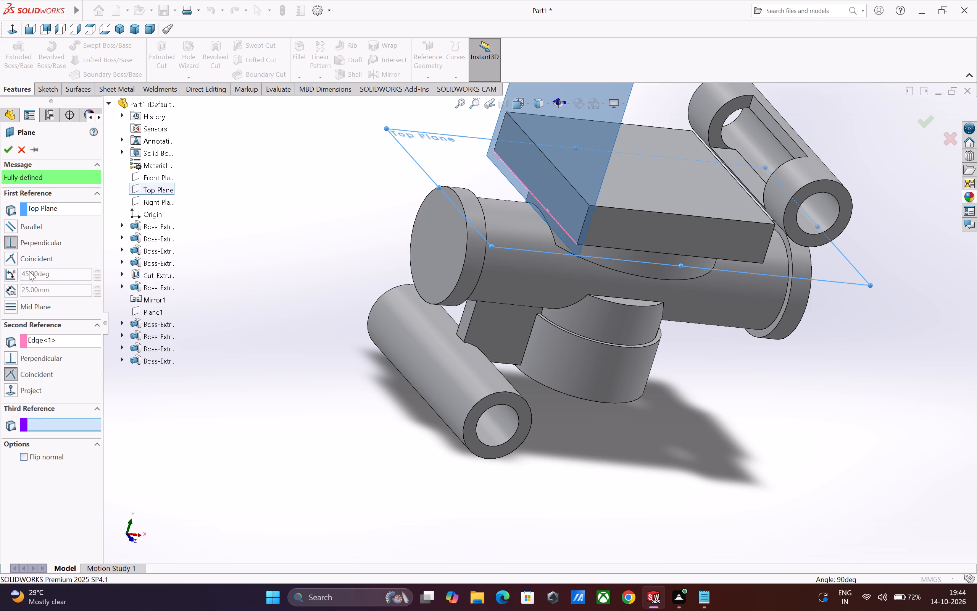
click(8, 273)
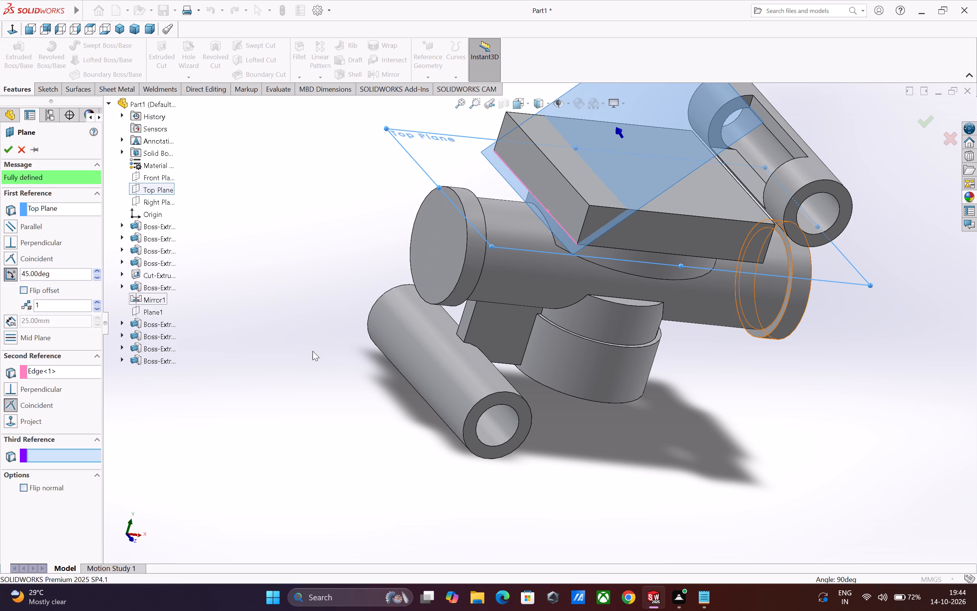
scroll(313, 351, up, 4)
middle_drag(405, 334, 364, 316)
scroll(367, 315, up, 1)
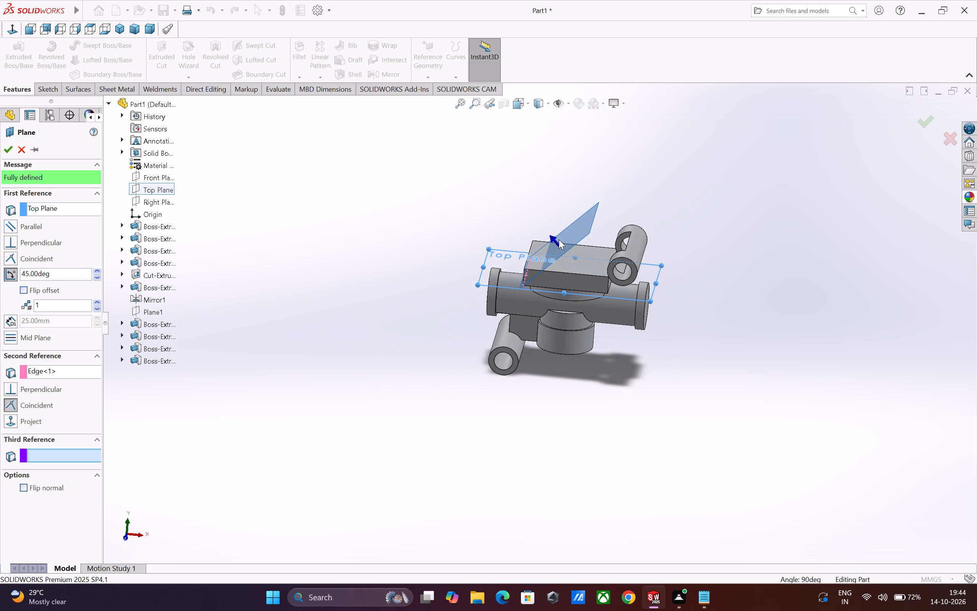
scroll(564, 238, down, 3)
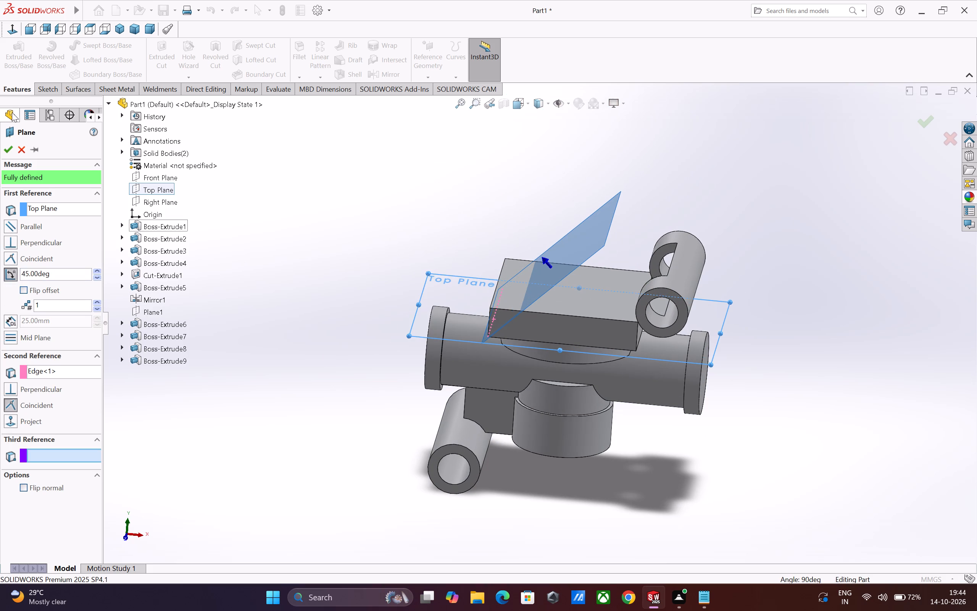
click(4, 149)
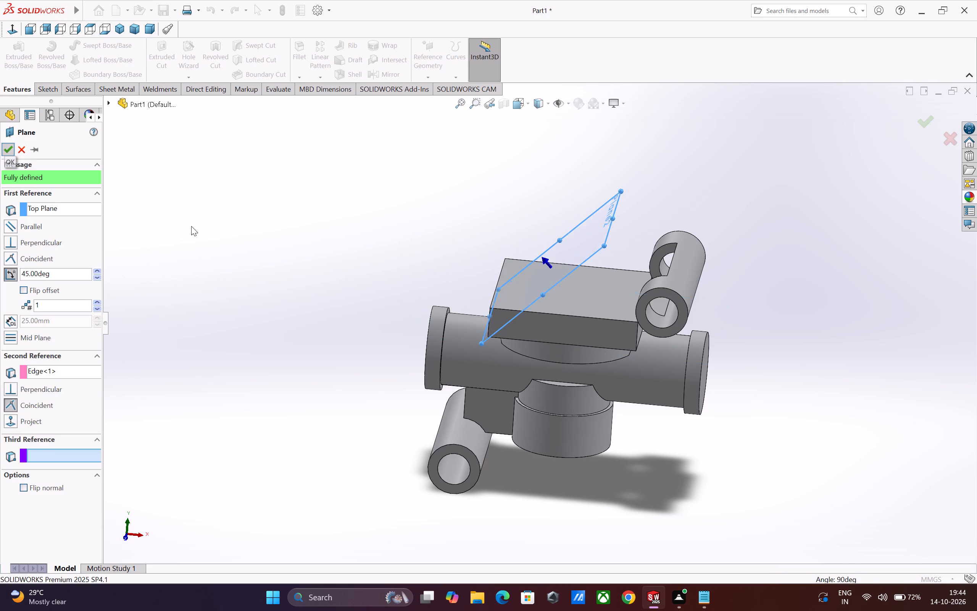
Show the sketch of the web between the lower tube and lower boss.
scroll(278, 268, up, 2)
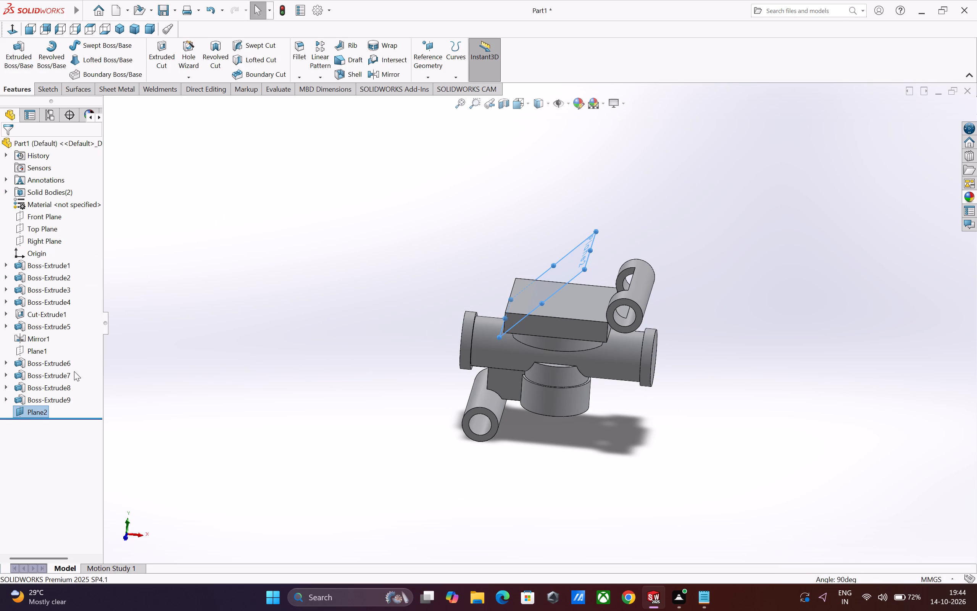
click(7, 398)
click(45, 409)
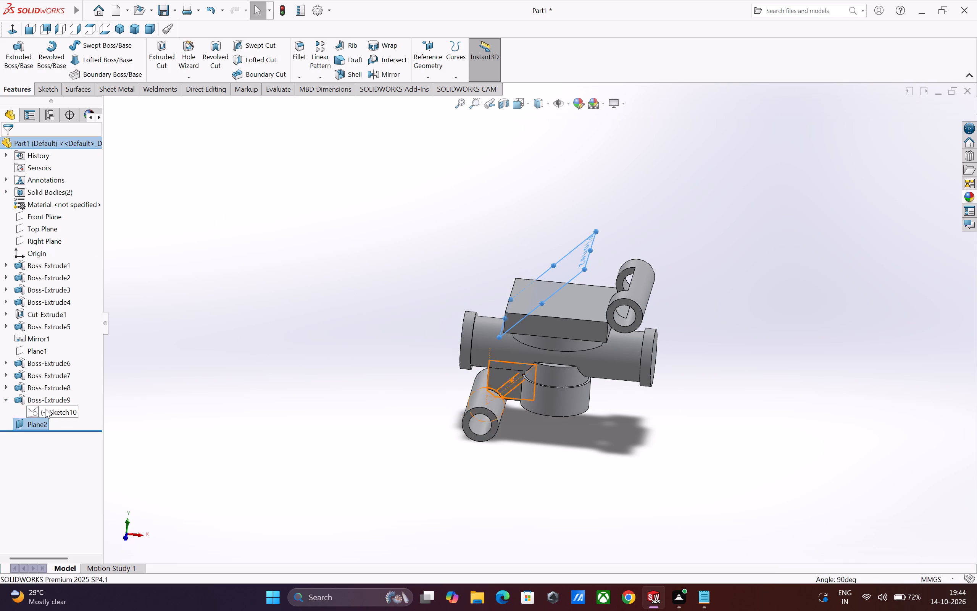
click(59, 393)
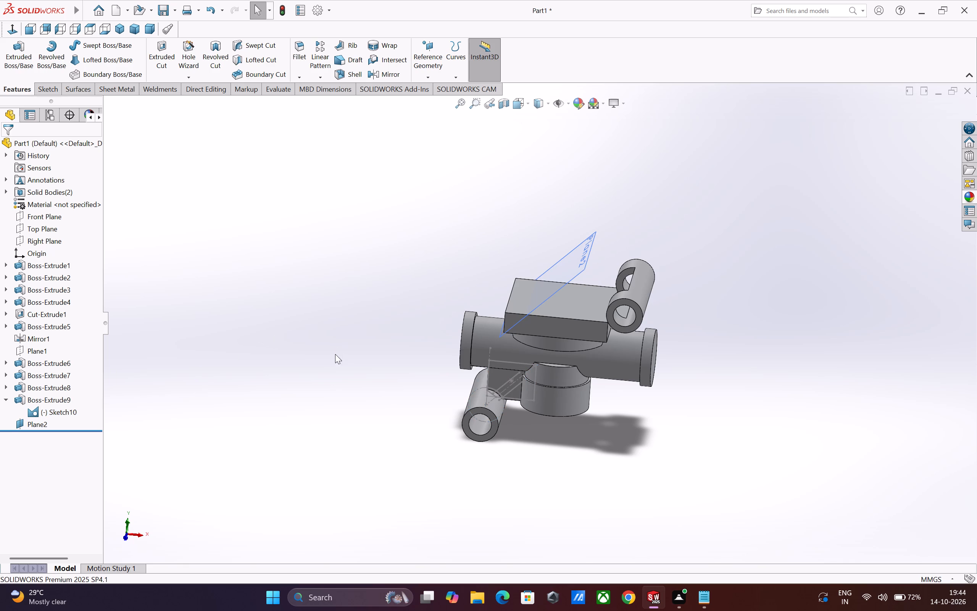
Create a reference plane parallel to the new 45° plane and coincident with the 45° centerline in the web's sketch.
scroll(610, 439, up, 1)
scroll(543, 376, down, 5)
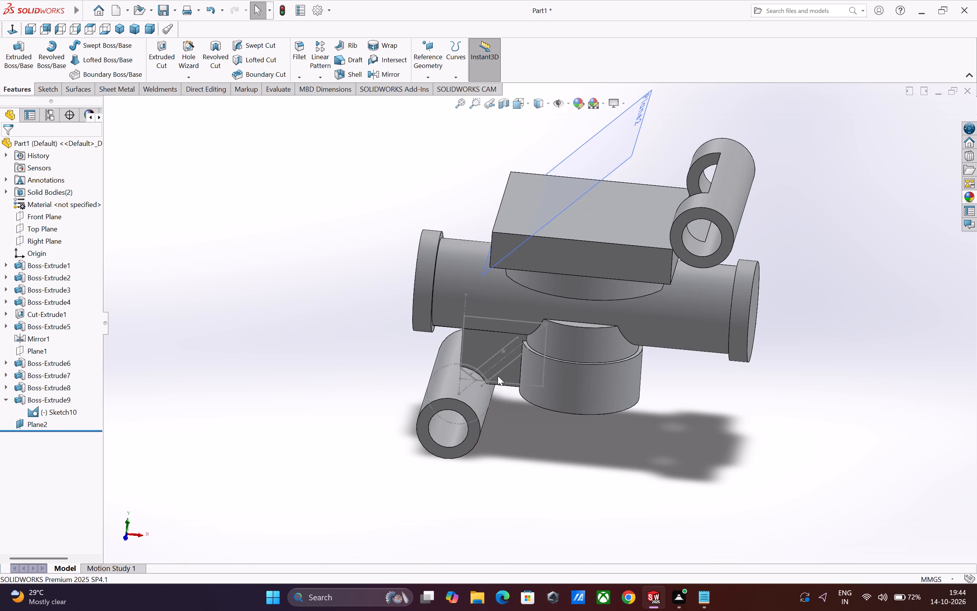
scroll(518, 417, up, 1)
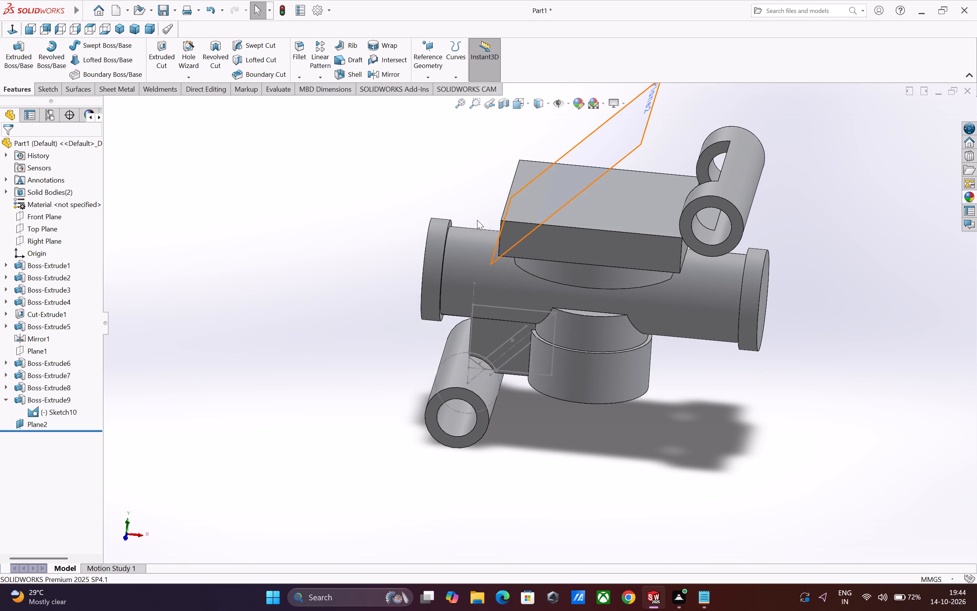
click(429, 78)
click(430, 86)
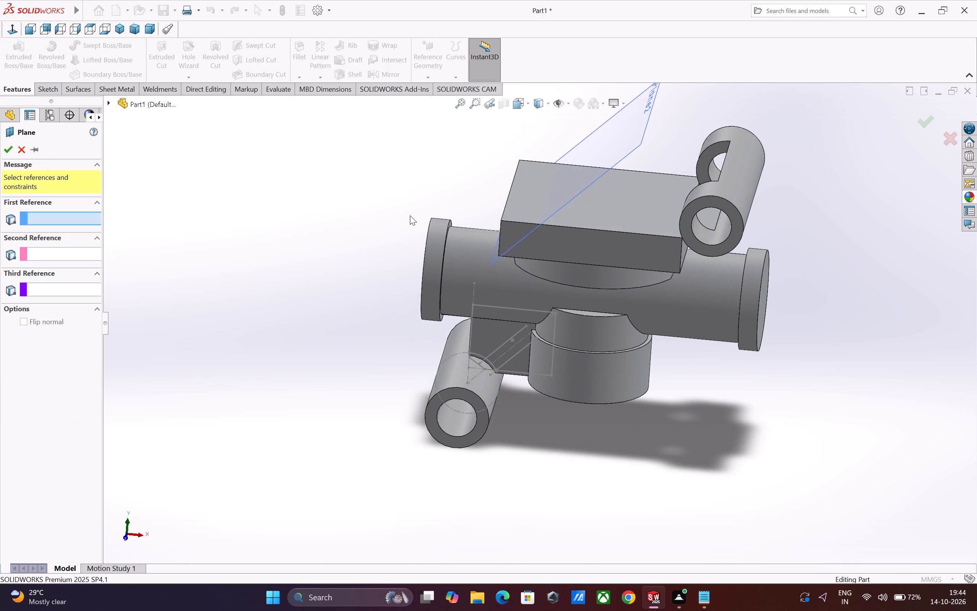
click(585, 189)
scroll(570, 284, up, 1)
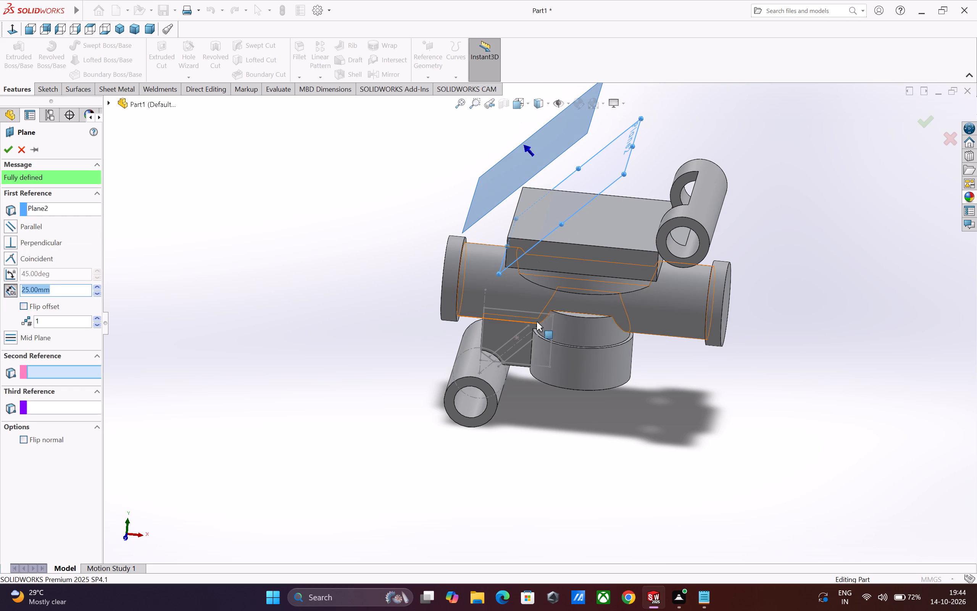
click(516, 344)
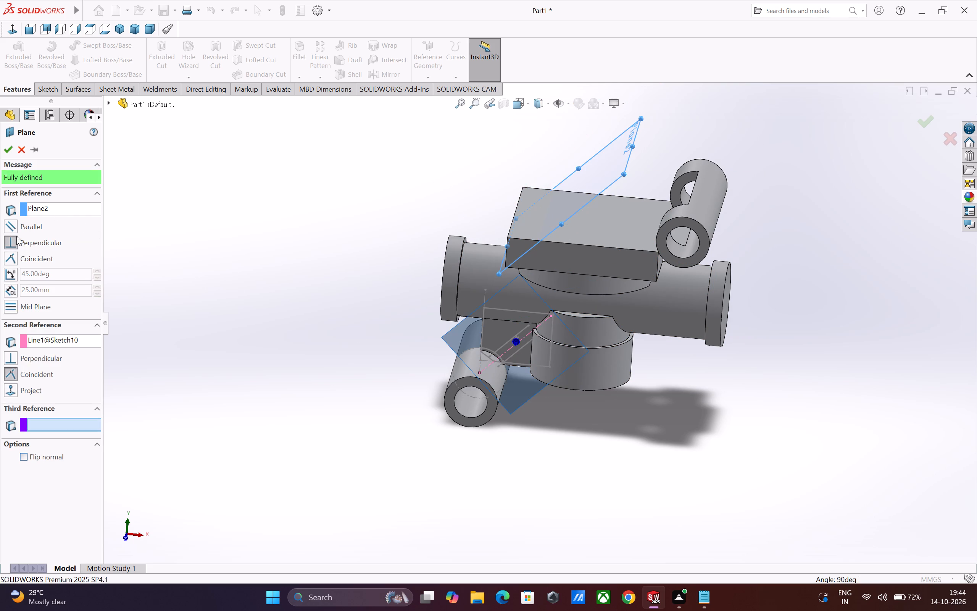
click(8, 228)
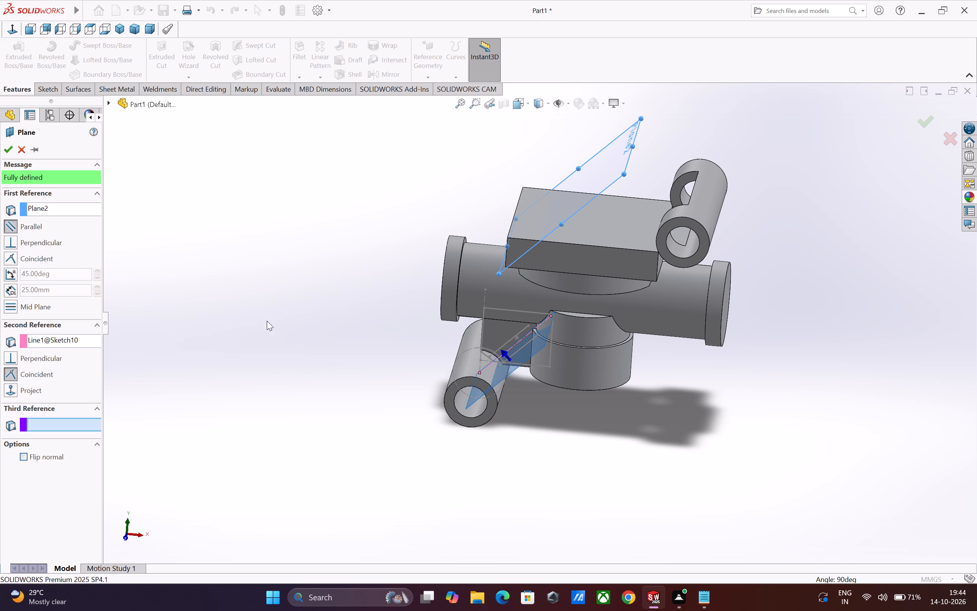
scroll(424, 399, down, 1)
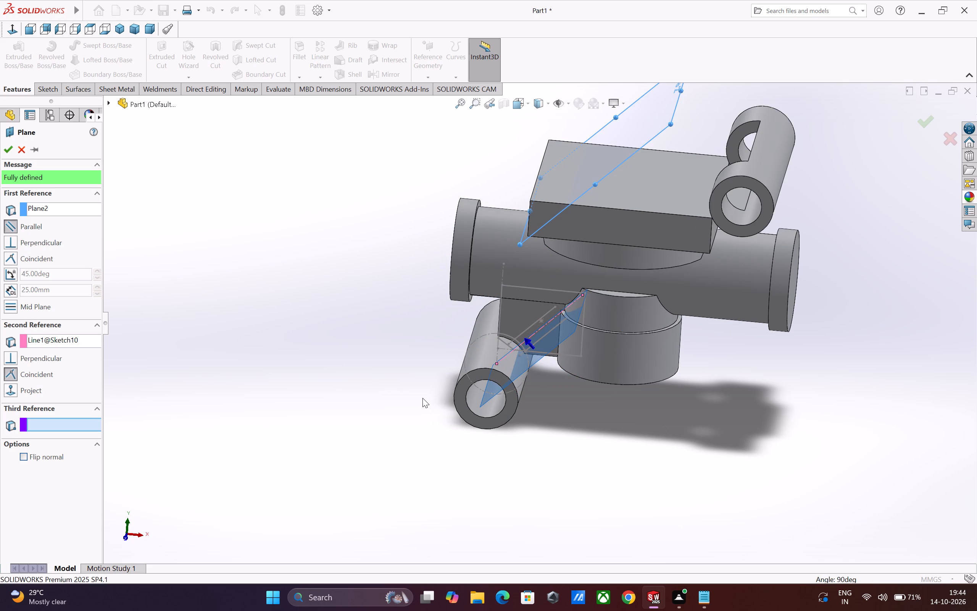
click(7, 146)
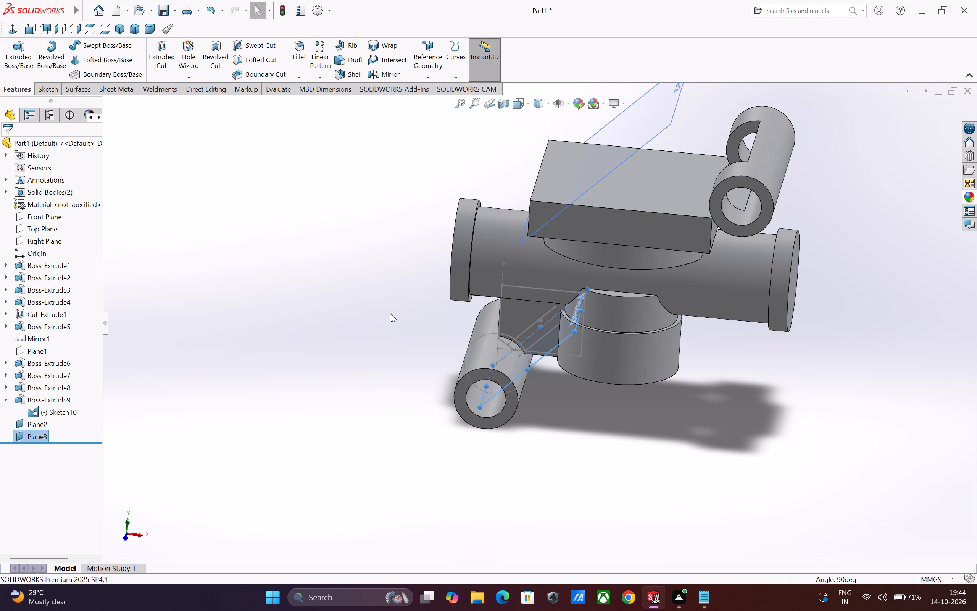
Hide the 45° reference plane that passes through the plate's bottom edge.
scroll(488, 290, up, 1)
middle_drag(488, 290, 476, 288)
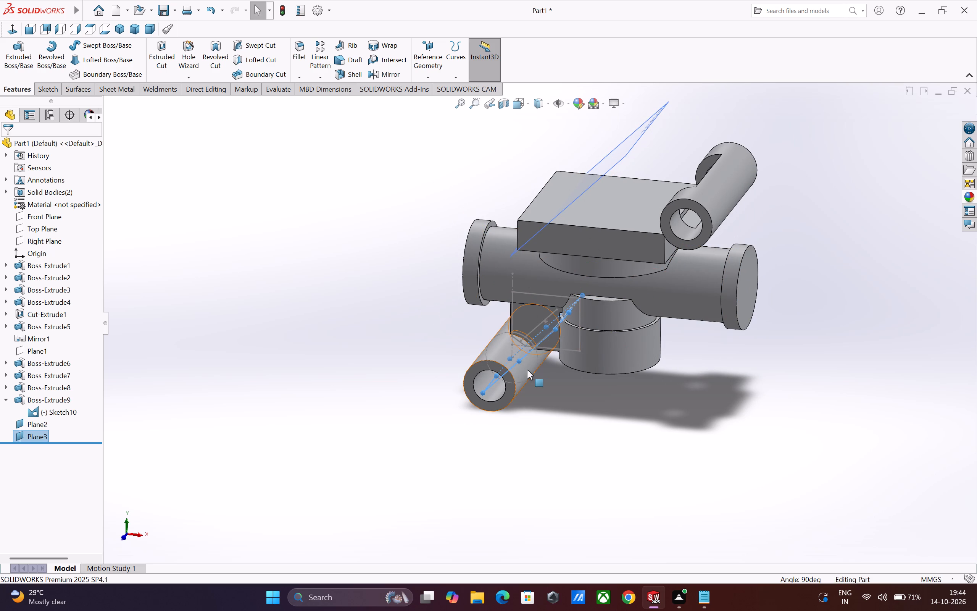
scroll(527, 370, up, 1)
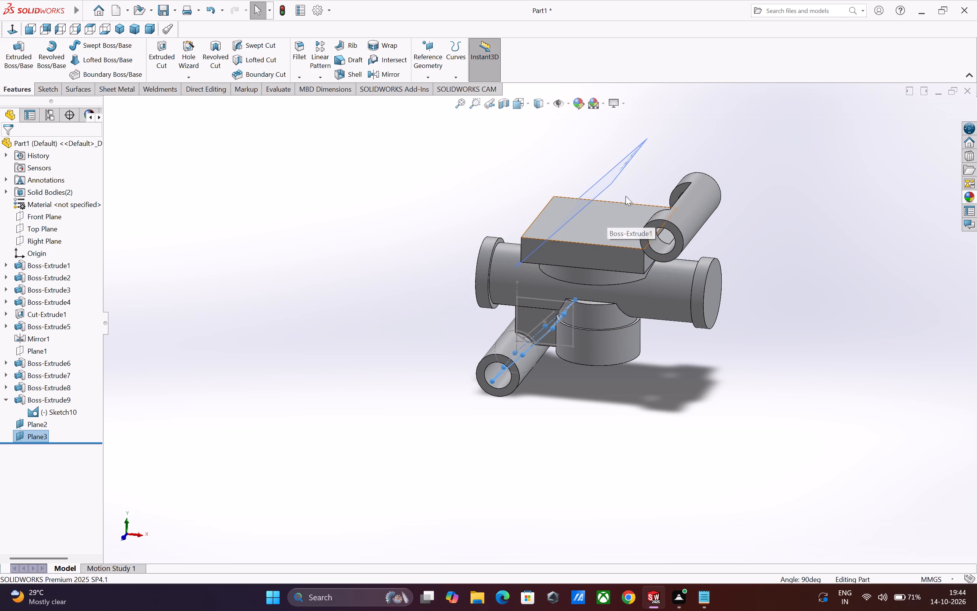
click(624, 164)
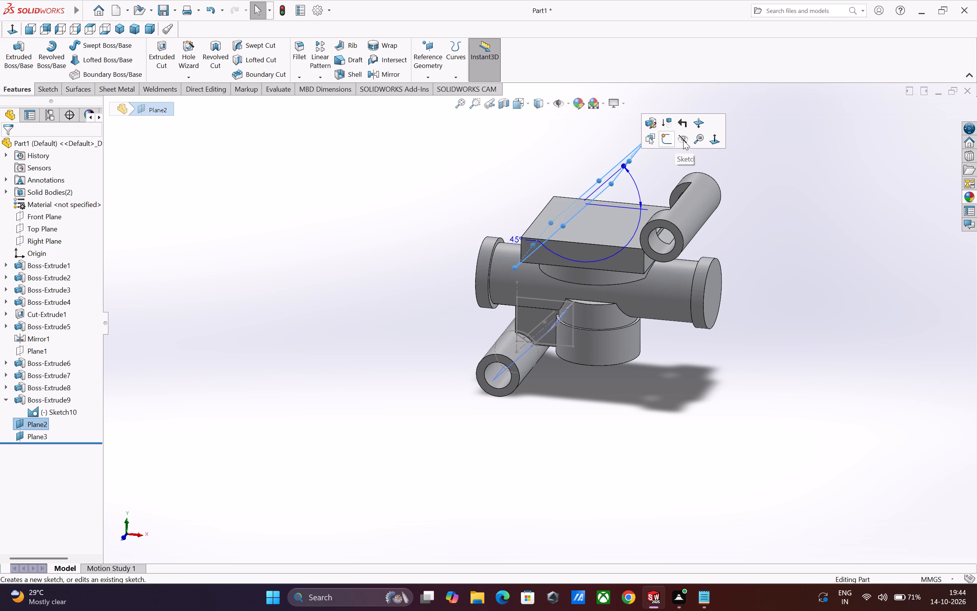
click(683, 140)
Start a new sketch on the 45° plane that passes through the web, Plane3.
scroll(593, 333, up, 1)
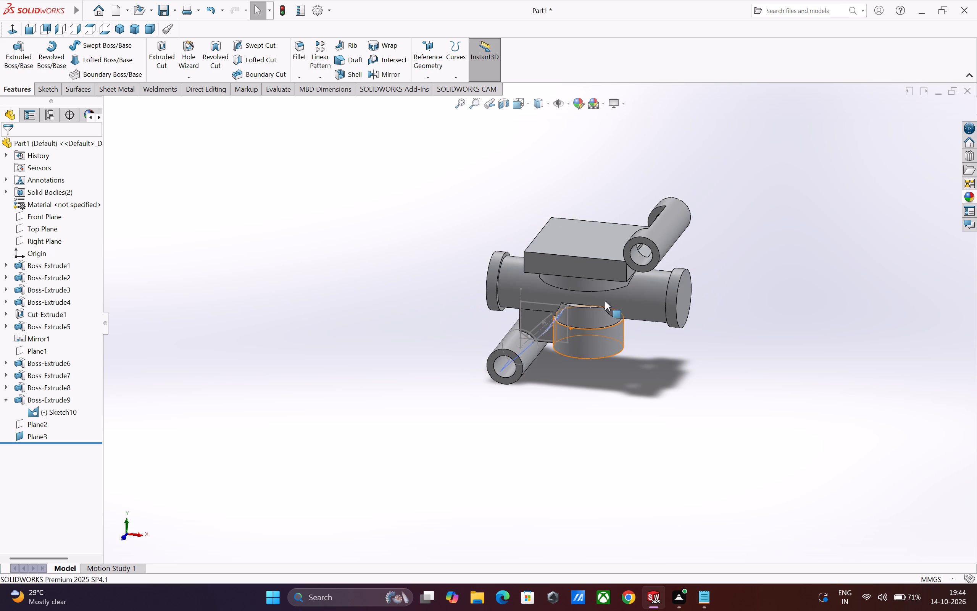
scroll(612, 289, down, 2)
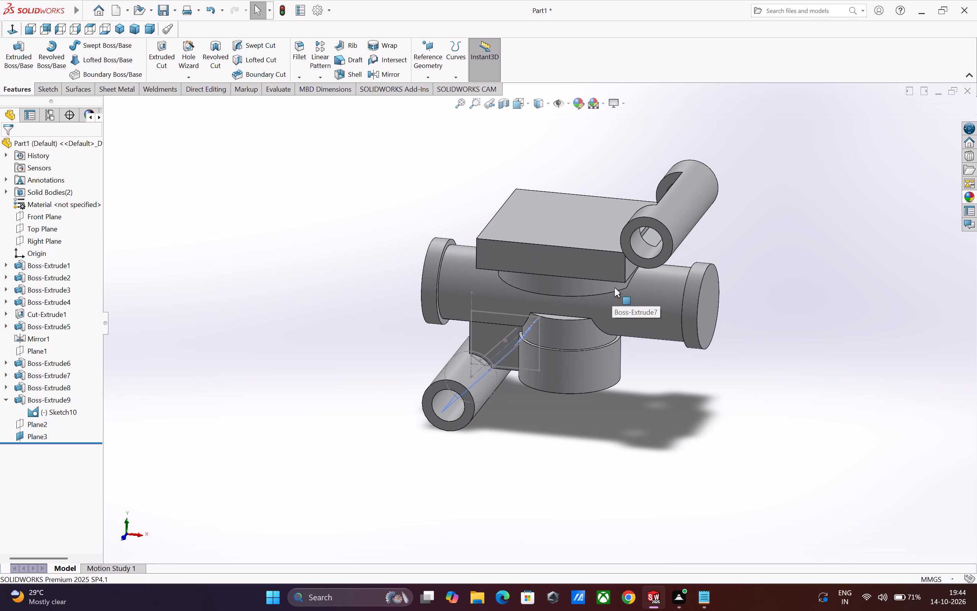
scroll(610, 287, up, 2)
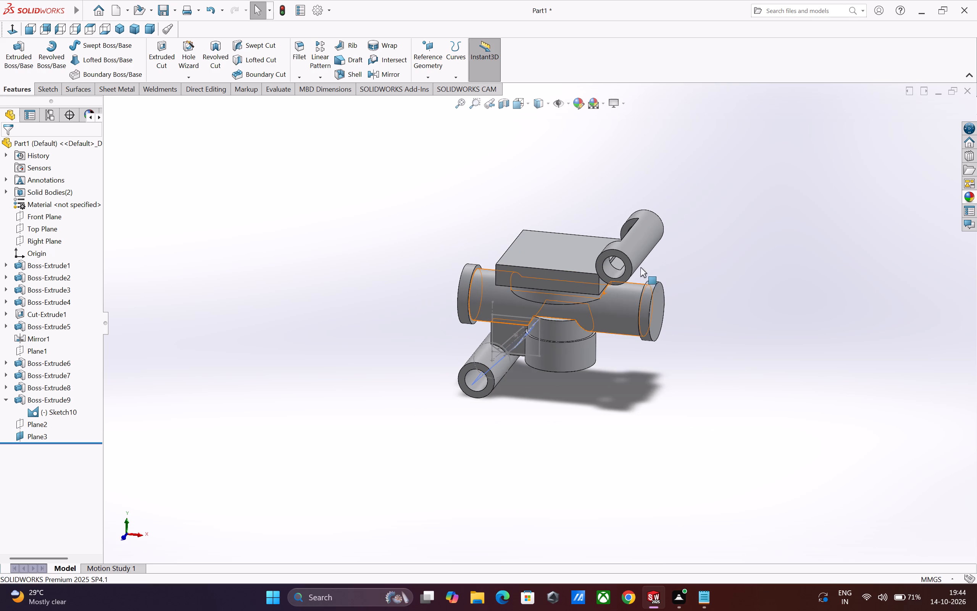
scroll(619, 274, down, 2)
middle_drag(599, 393, 702, 438)
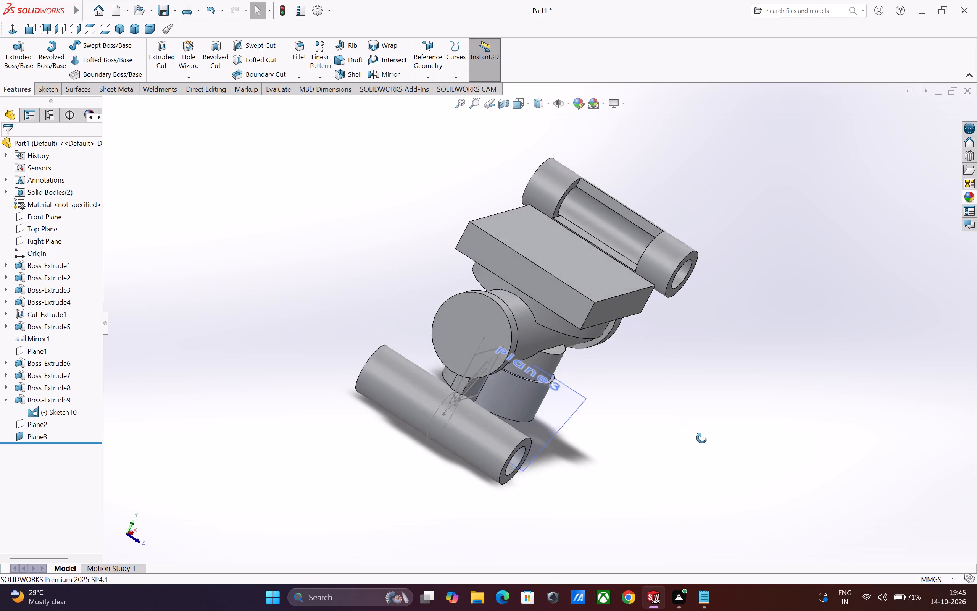
click(545, 427)
click(590, 403)
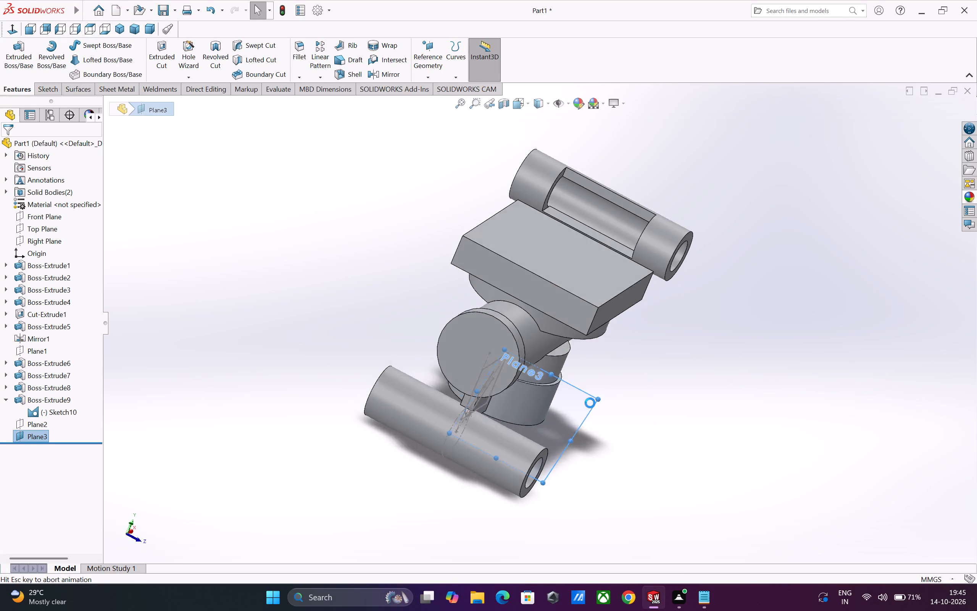
scroll(650, 418, up, 1)
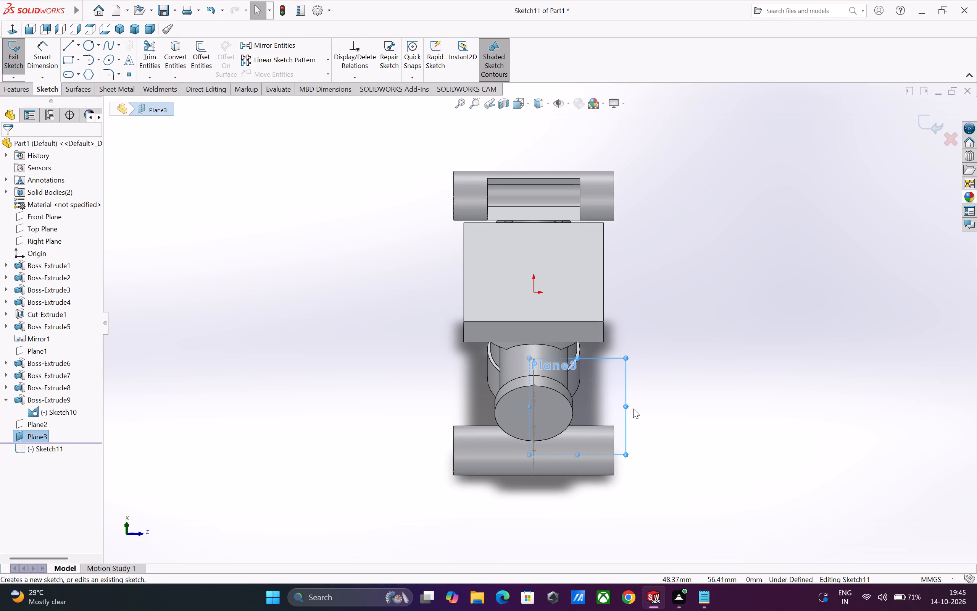
Apply a planar section view through the part at Plane3 with a 0 mm offset.
scroll(632, 408, down, 1)
scroll(571, 386, down, 2)
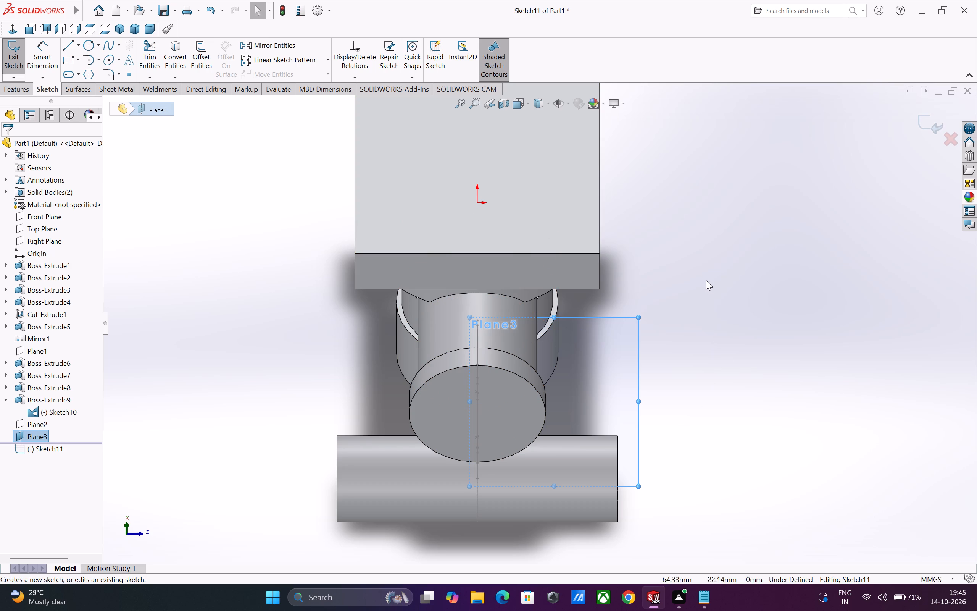
click(506, 104)
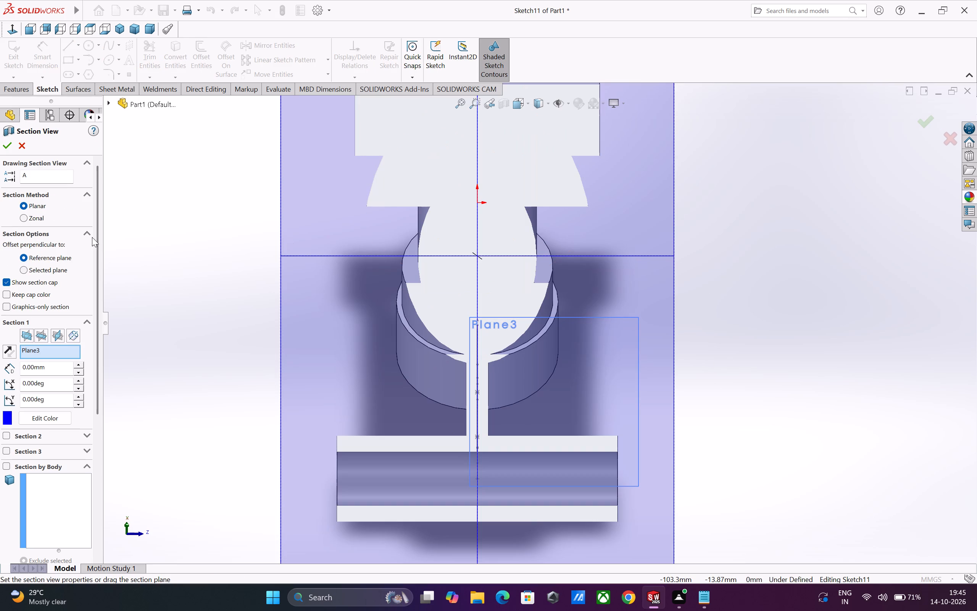
click(11, 148)
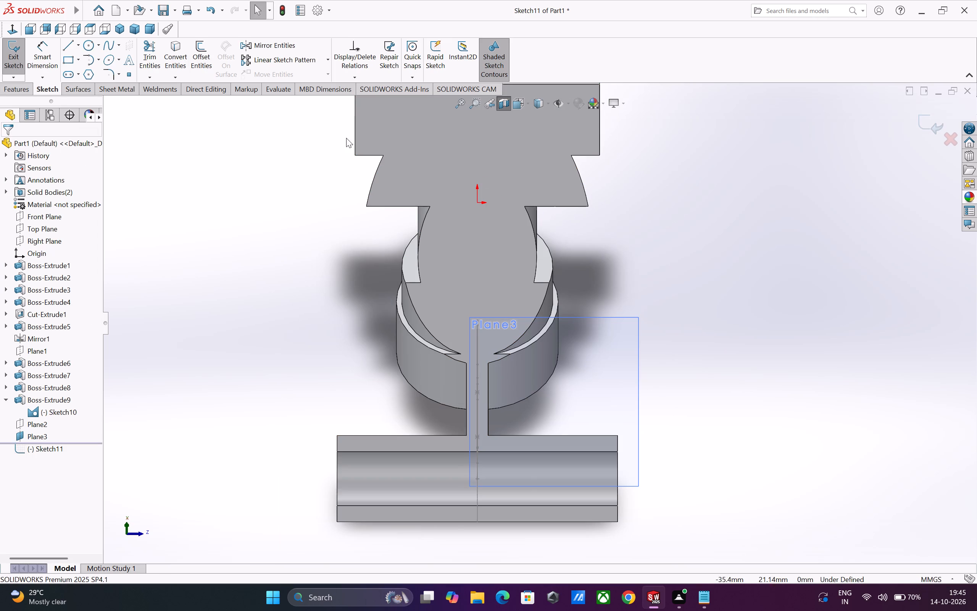
Sketch a vertical centerline about 98 mm long from the origin down past the lower tube.
click(79, 47)
click(79, 70)
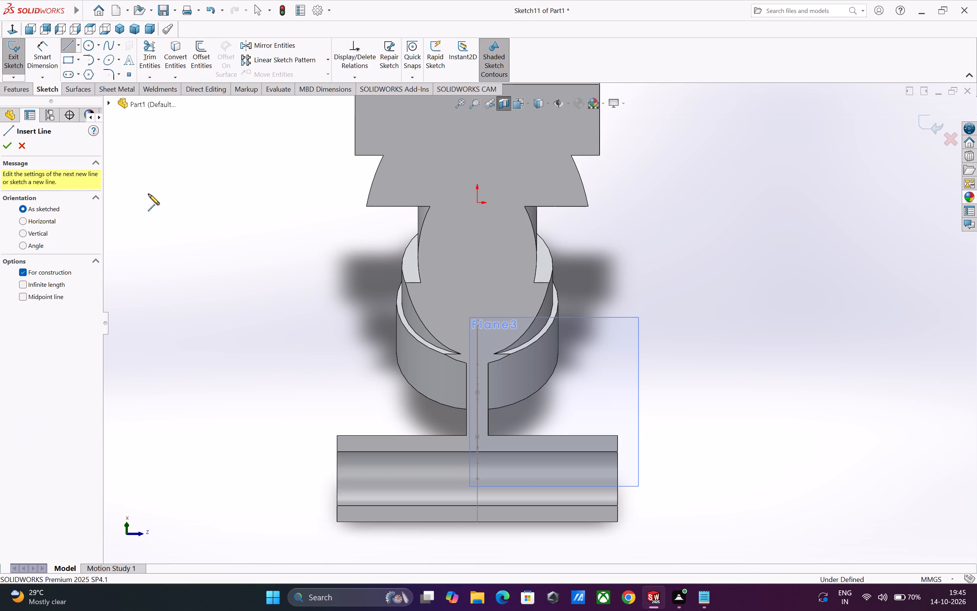
click(477, 202)
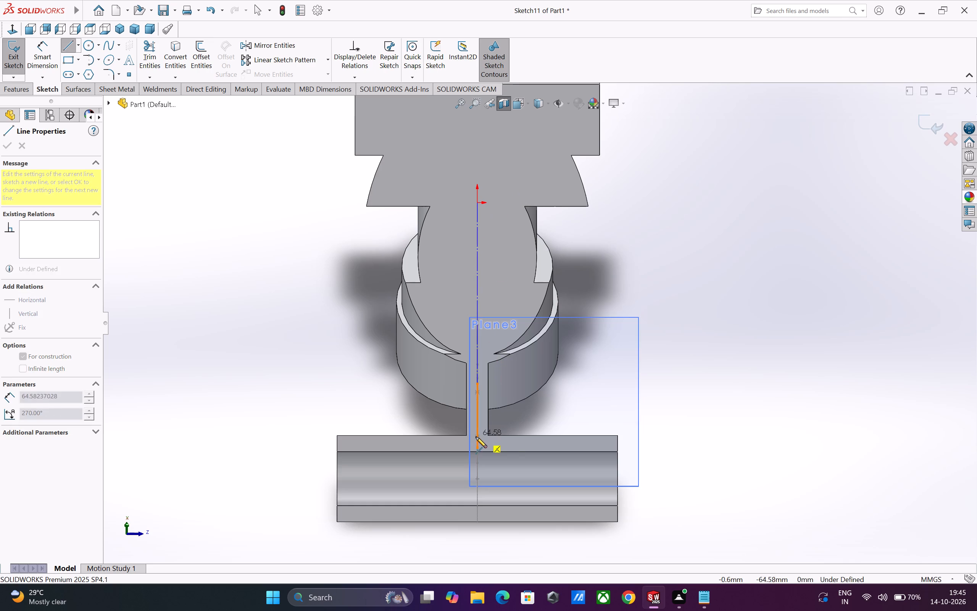
click(478, 555)
key(Escape)
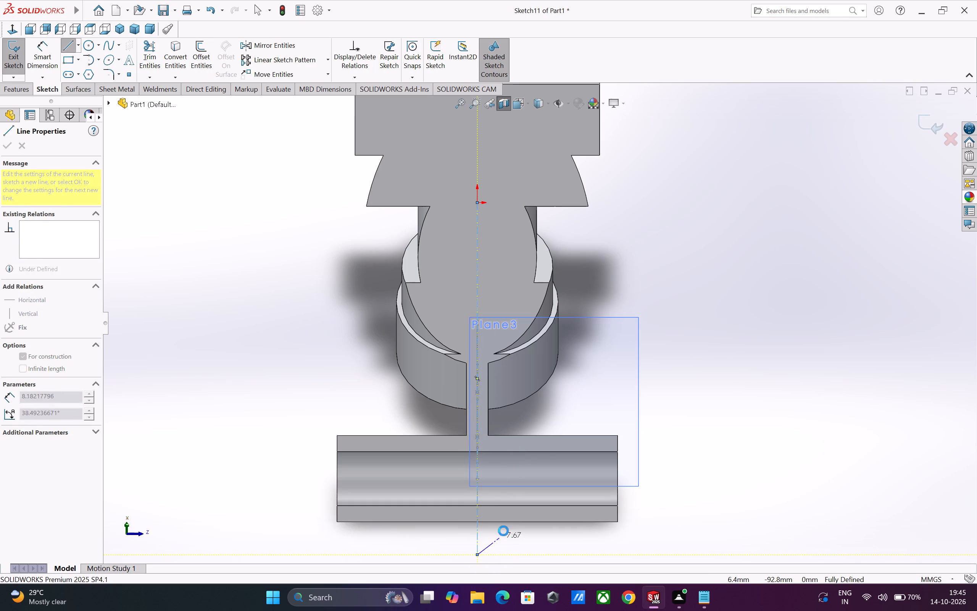
Sketch a closed triangle with its apex on the centerline at the web's top and a base about 57 mm long across the lower tube.
click(68, 43)
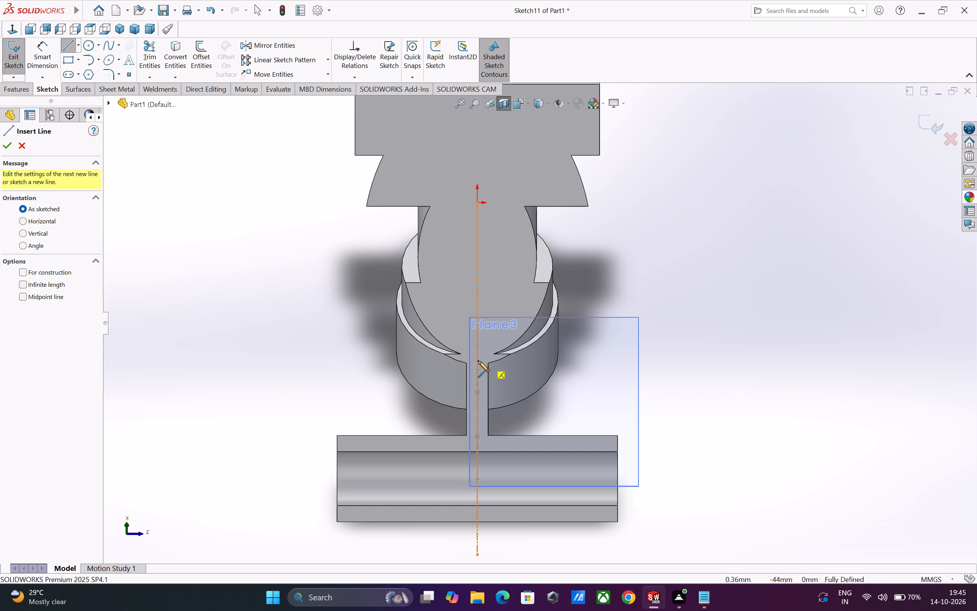
click(477, 361)
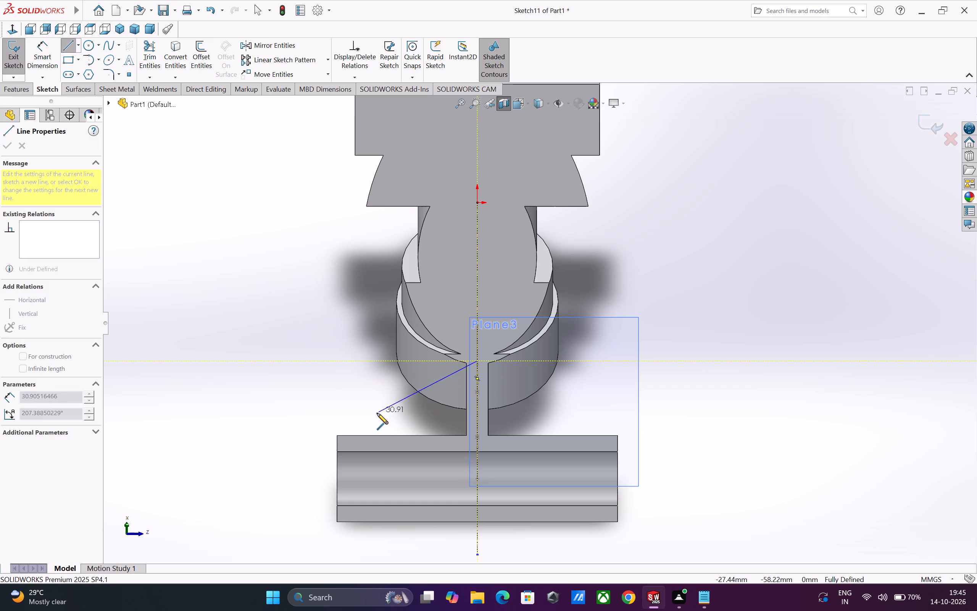
click(367, 447)
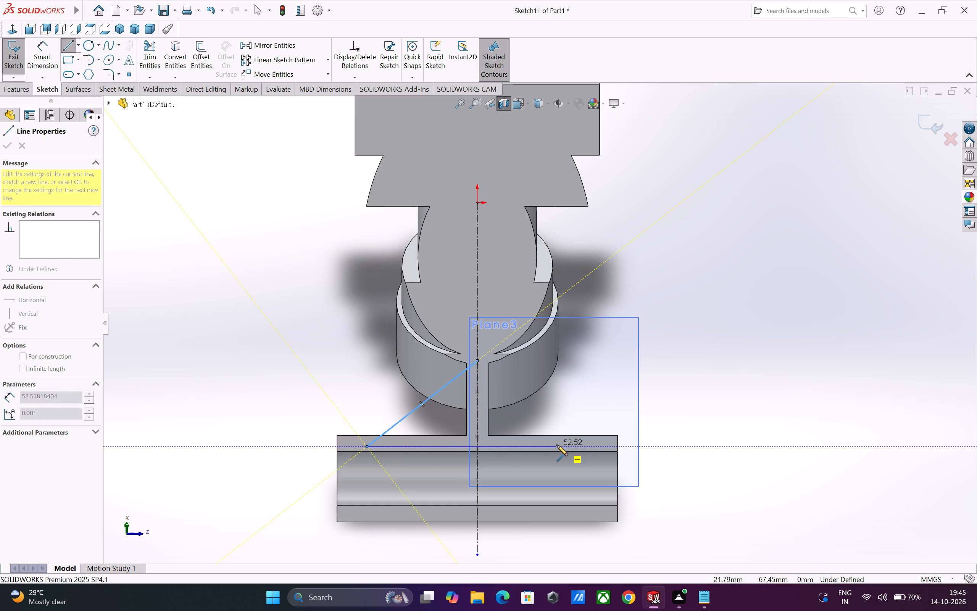
click(572, 443)
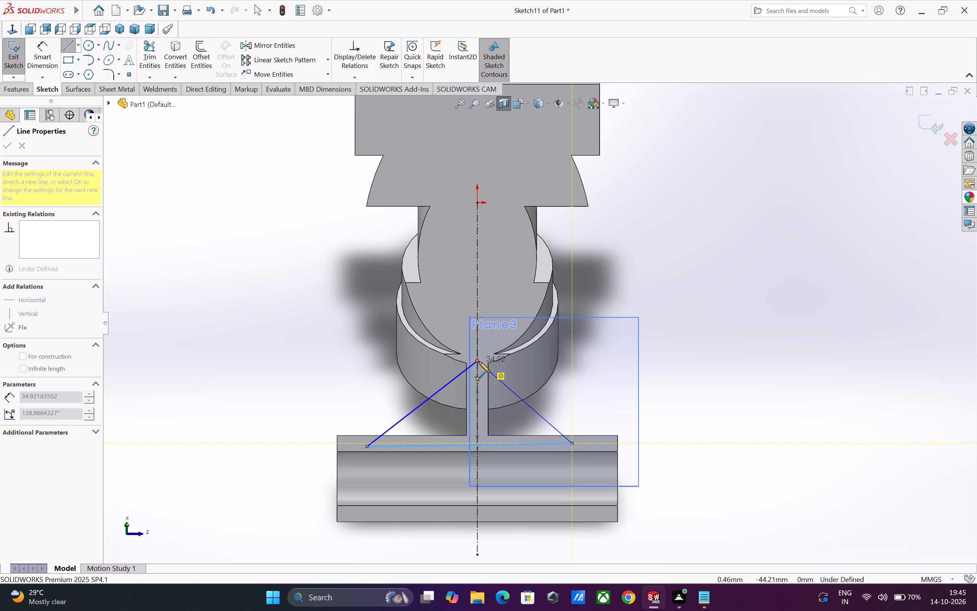
click(479, 362)
key(Escape)
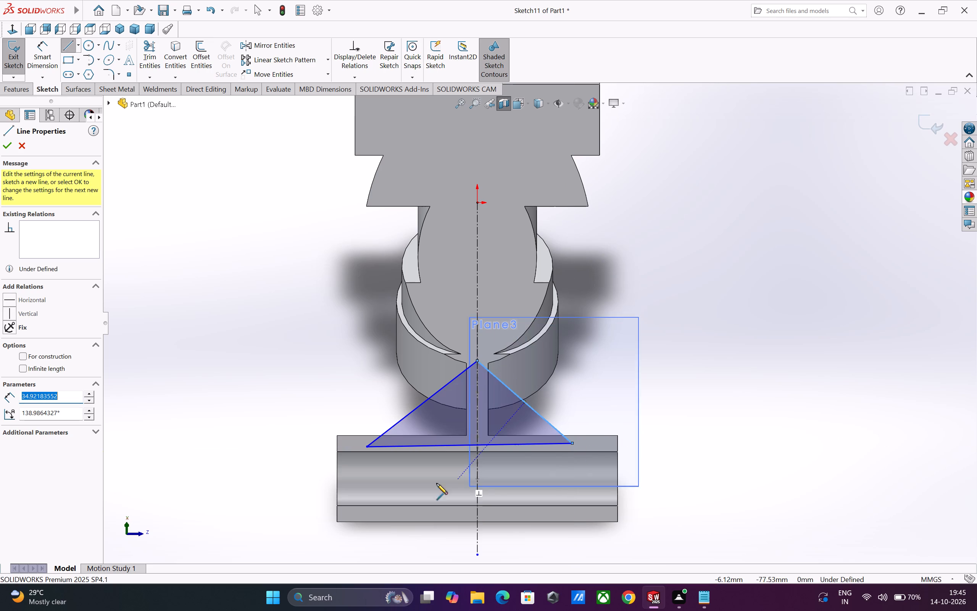
key(Escape)
Make the triangle's base line horizontal.
click(422, 446)
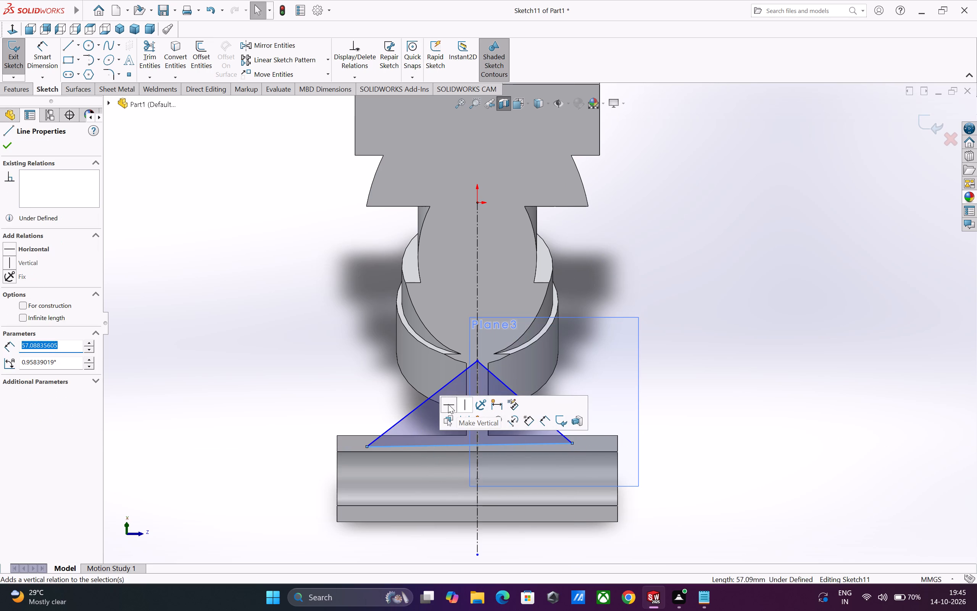
click(448, 404)
click(358, 388)
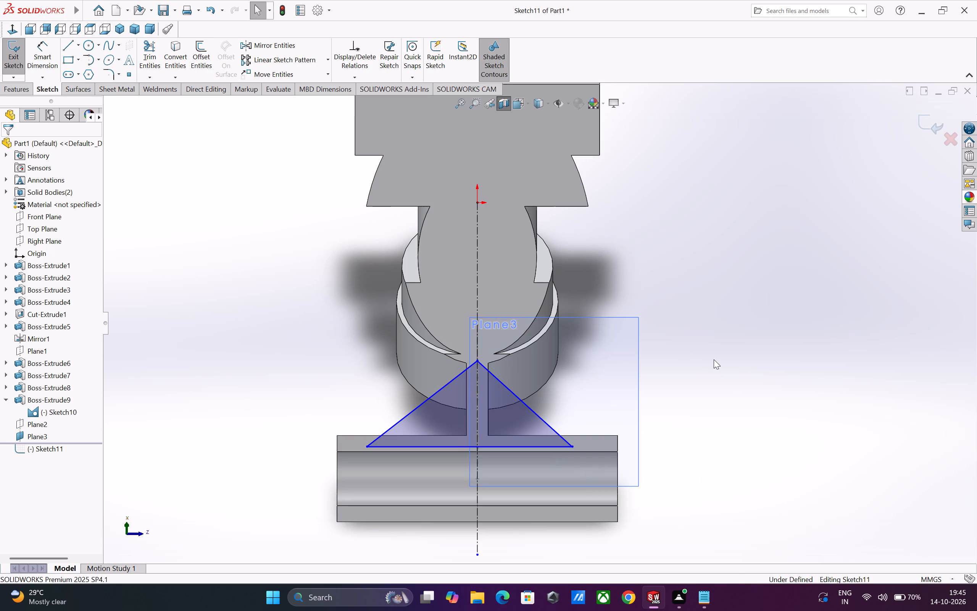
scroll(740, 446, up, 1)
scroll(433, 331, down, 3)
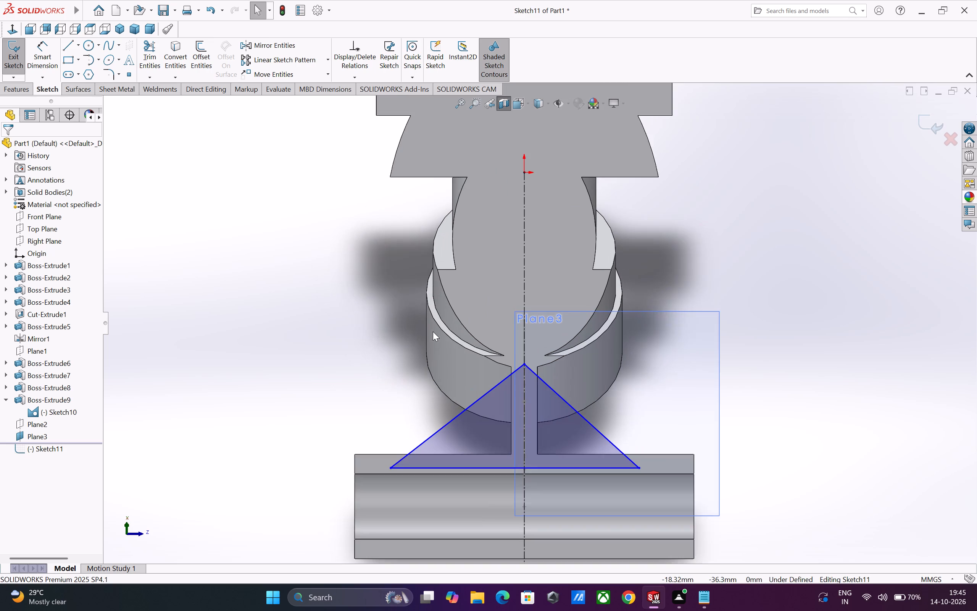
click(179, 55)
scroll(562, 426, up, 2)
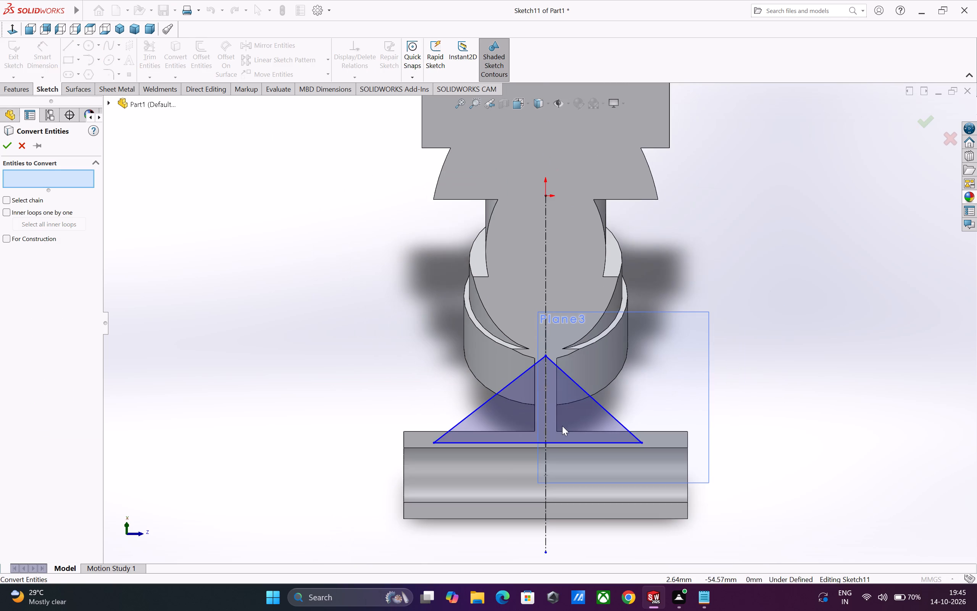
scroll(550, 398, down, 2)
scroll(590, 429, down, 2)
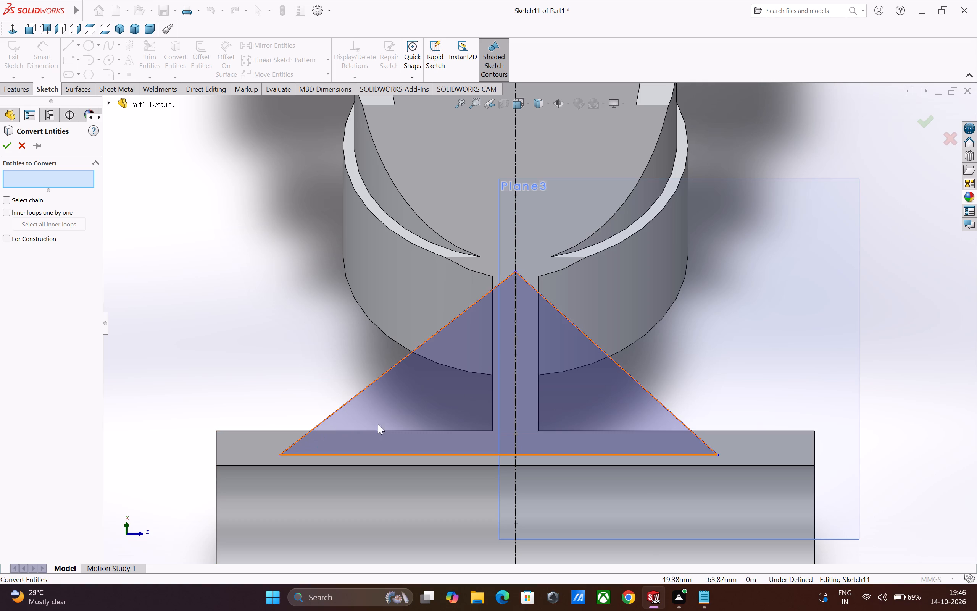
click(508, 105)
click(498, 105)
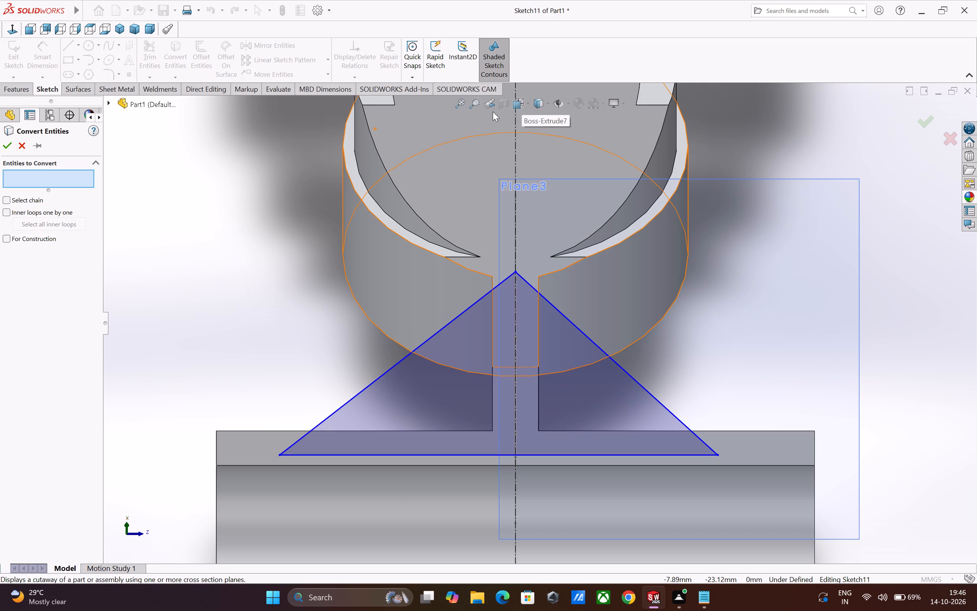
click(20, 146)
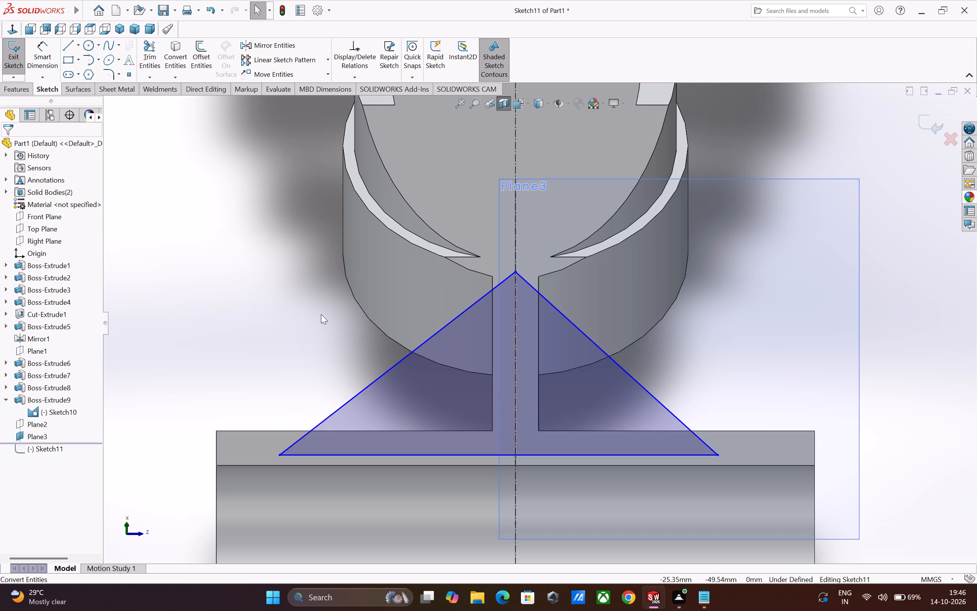
Turn off the section view to show the full part again.
click(500, 102)
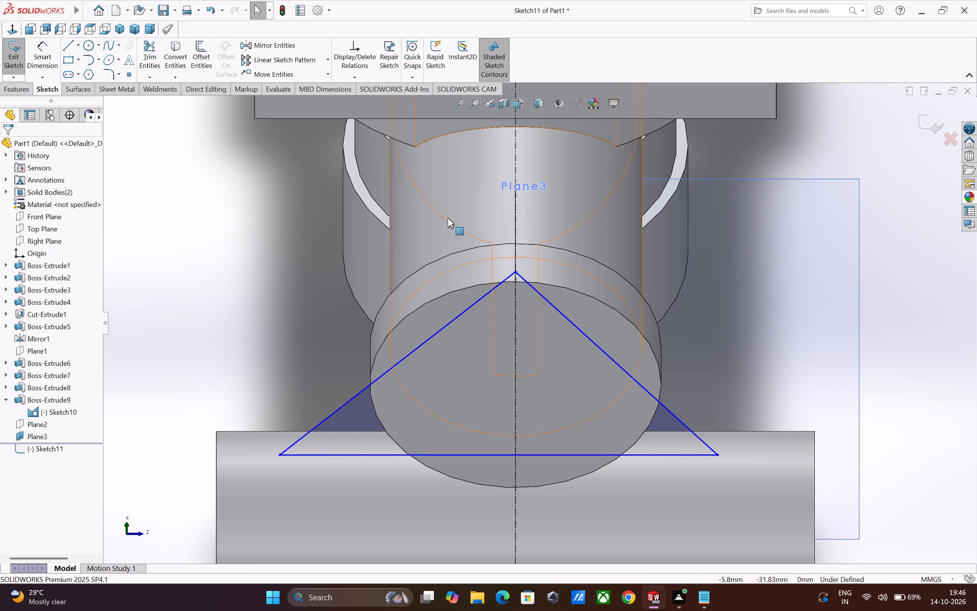
Convert the left portion of the lower tube's upper silhouette edge into a sketch line.
click(170, 52)
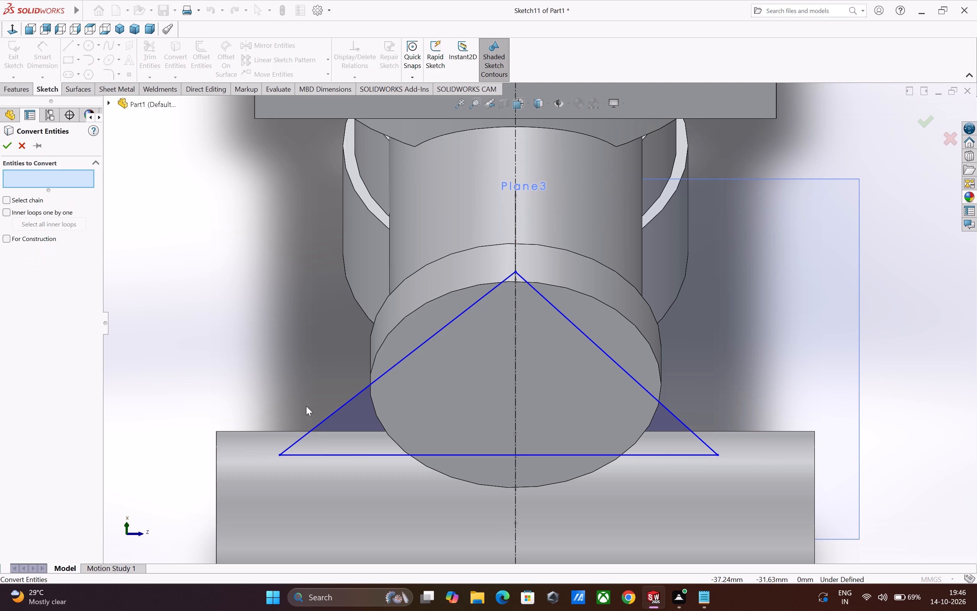
click(280, 431)
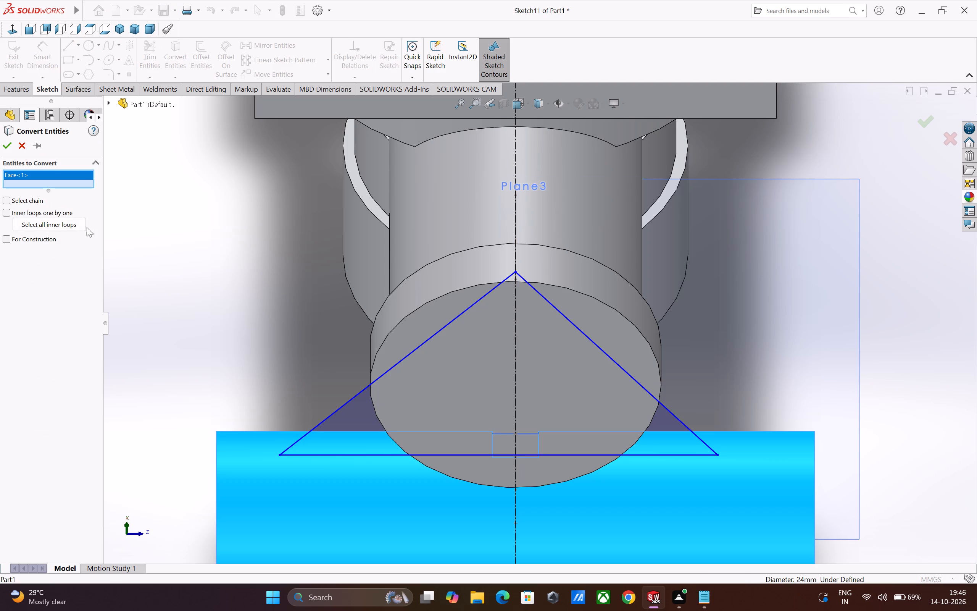
right_click(47, 175)
click(73, 183)
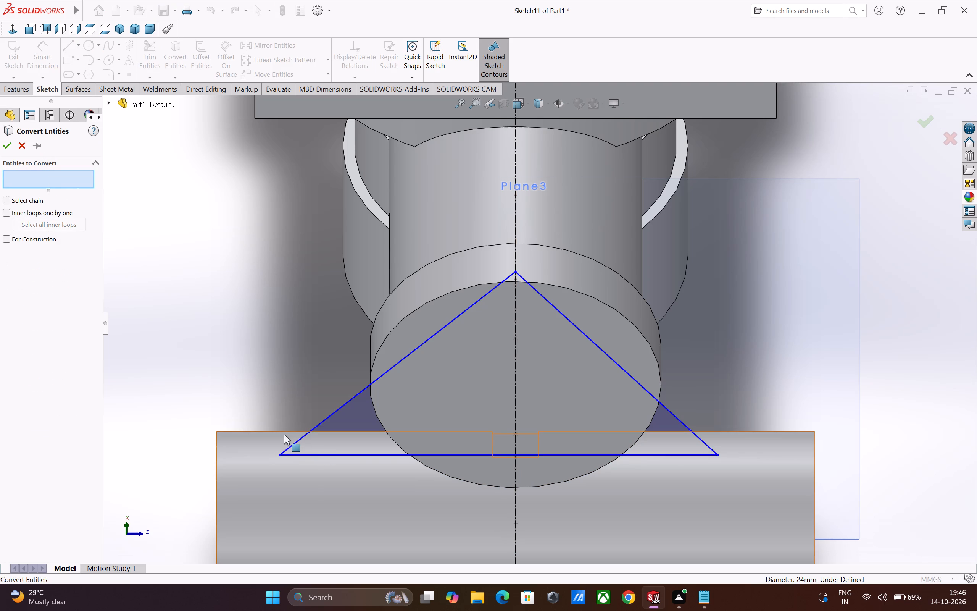
click(281, 431)
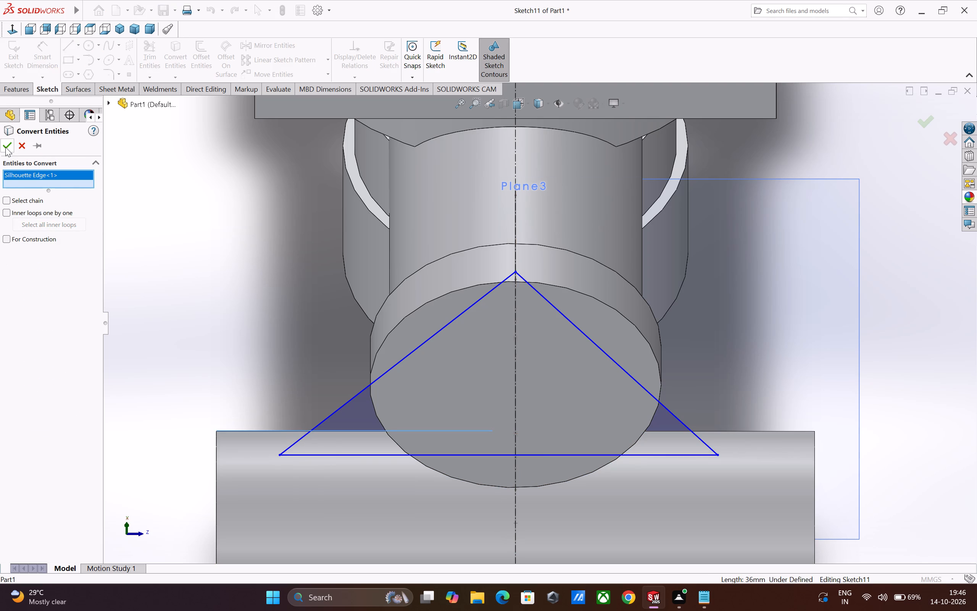
click(5, 147)
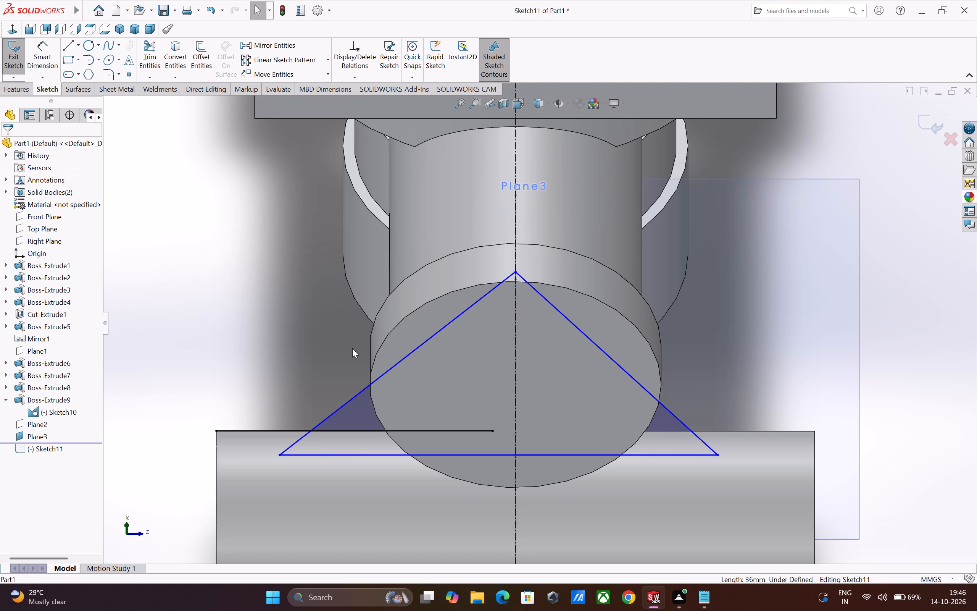
Change the converted tube edge line to construction geometry.
scroll(393, 430, up, 2)
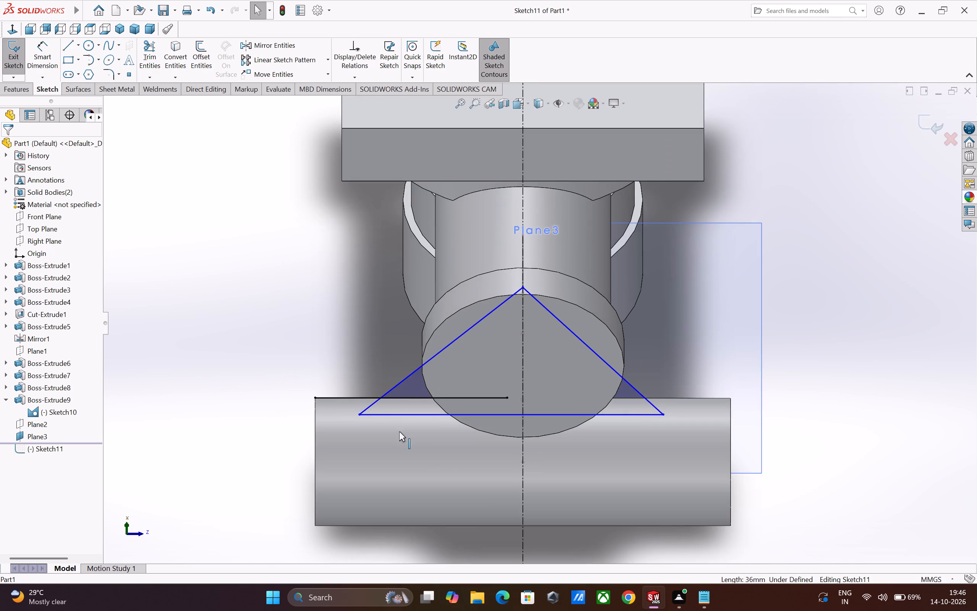
scroll(432, 454, down, 2)
scroll(408, 393, down, 1)
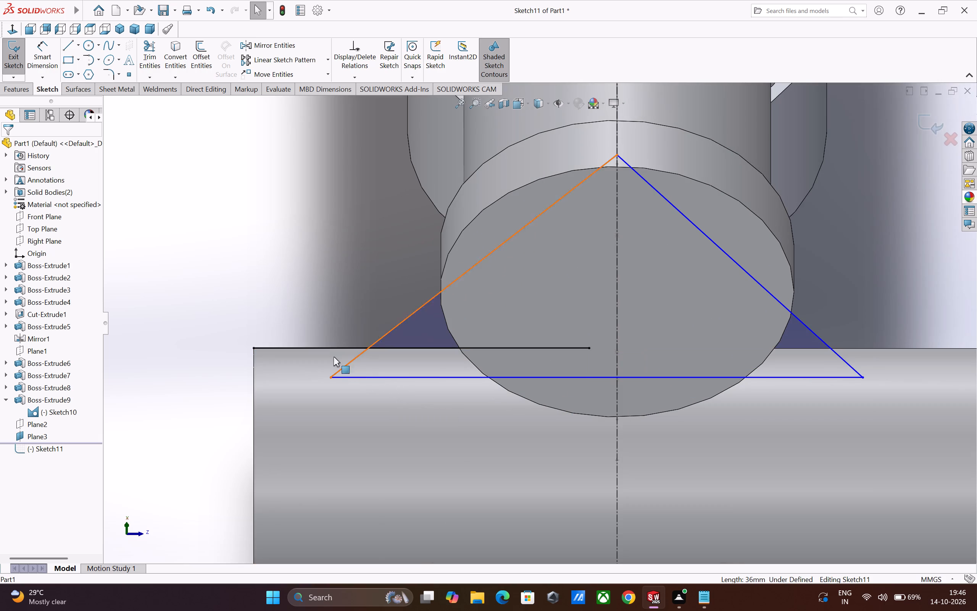
click(324, 348)
click(362, 323)
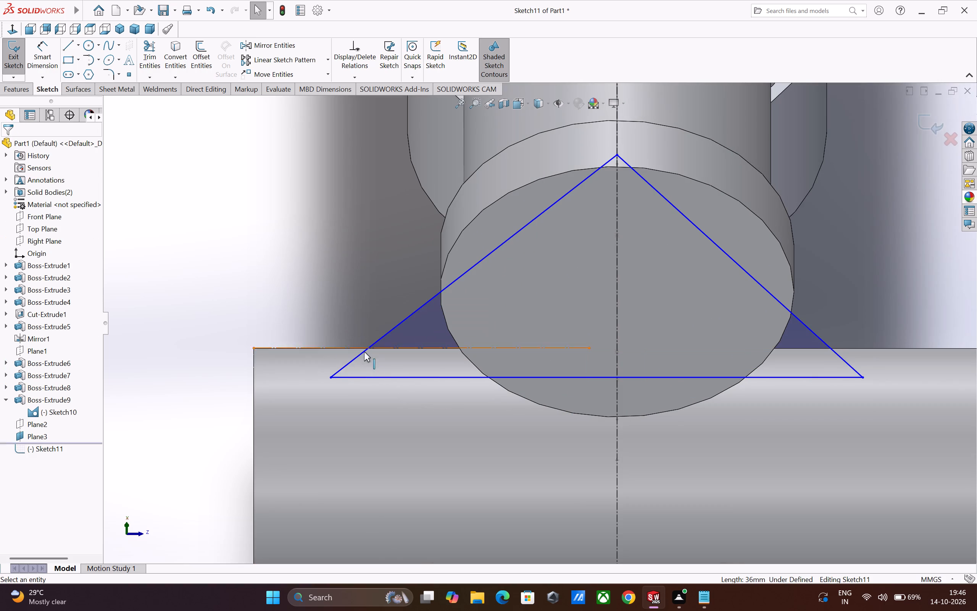
Place a sketch point where the triangle's left slanted side crosses the construction line on the tube's upper edge.
scroll(374, 384, down, 1)
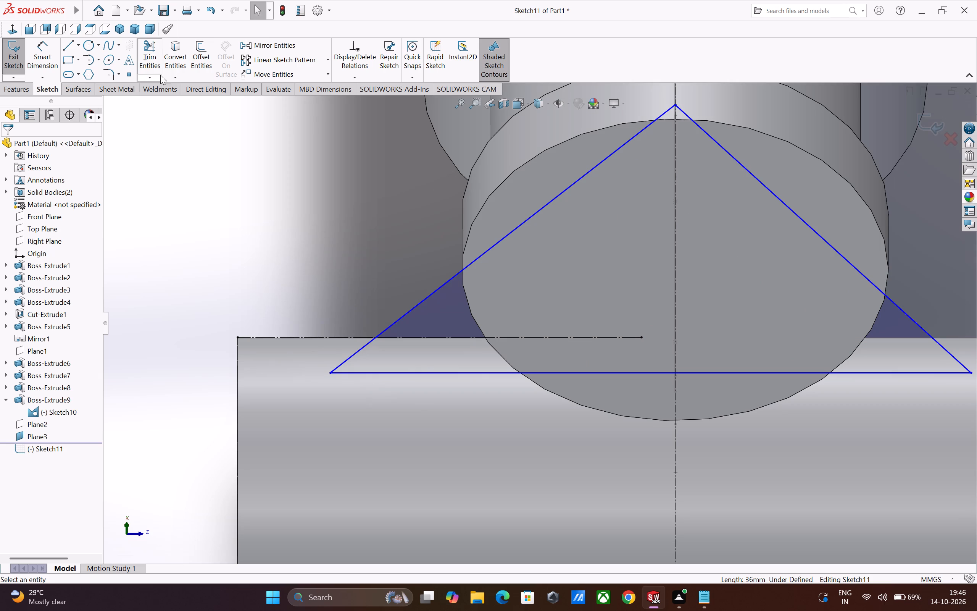
click(132, 74)
scroll(355, 285, down, 2)
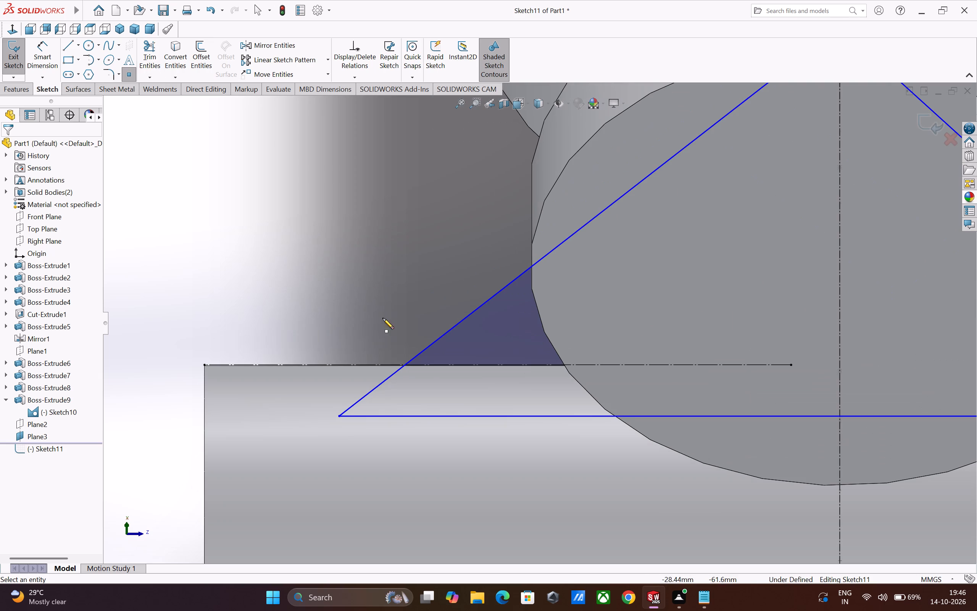
click(406, 364)
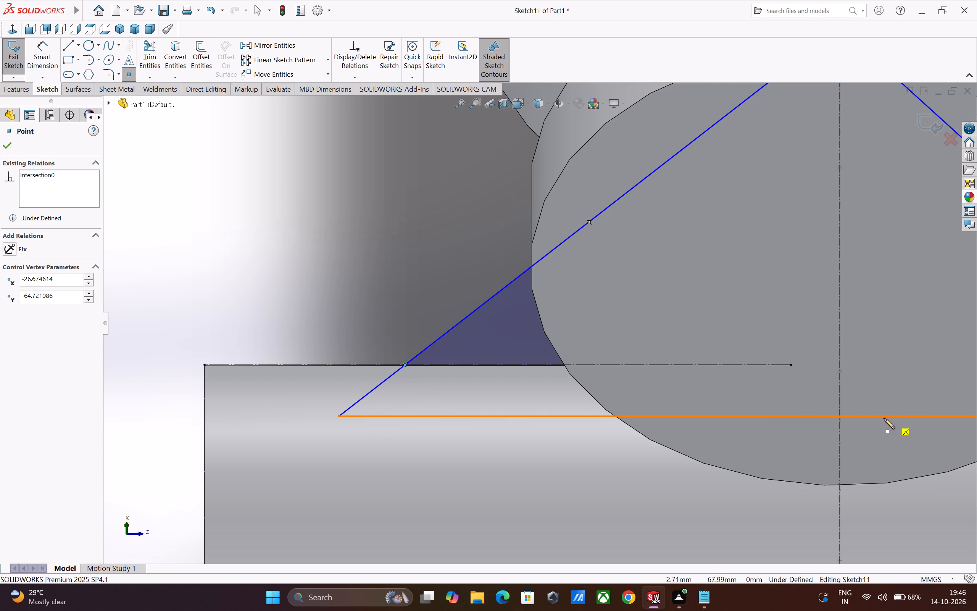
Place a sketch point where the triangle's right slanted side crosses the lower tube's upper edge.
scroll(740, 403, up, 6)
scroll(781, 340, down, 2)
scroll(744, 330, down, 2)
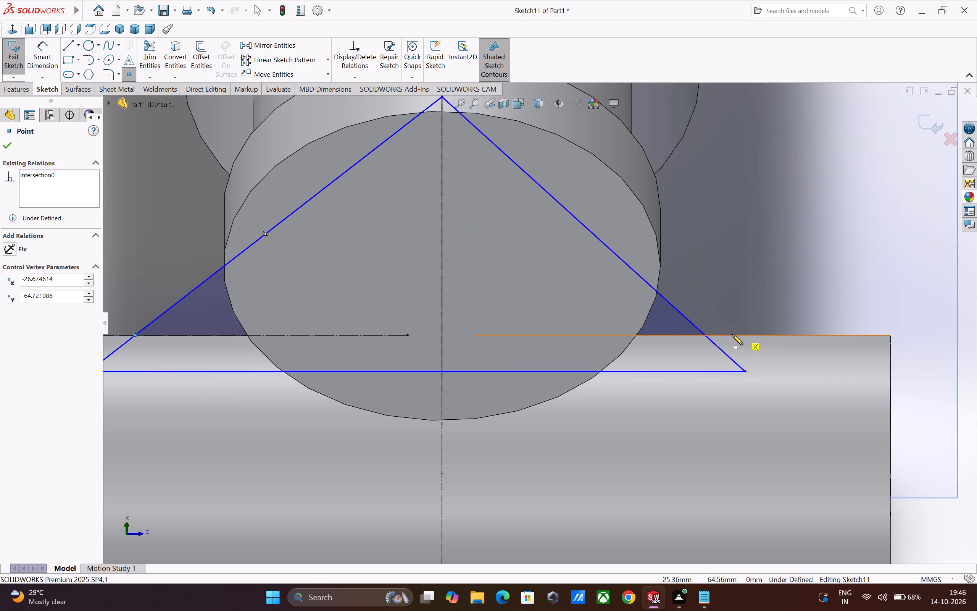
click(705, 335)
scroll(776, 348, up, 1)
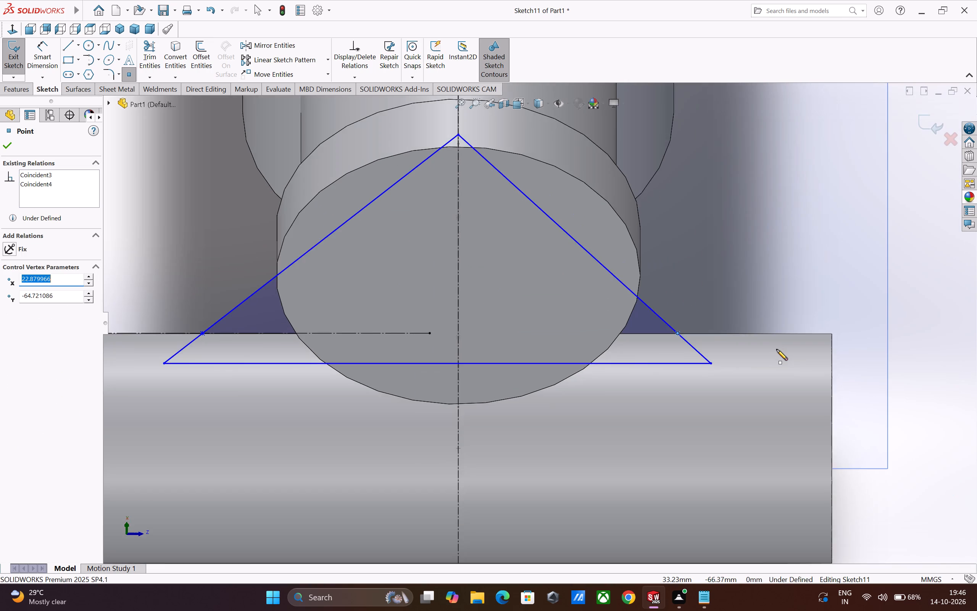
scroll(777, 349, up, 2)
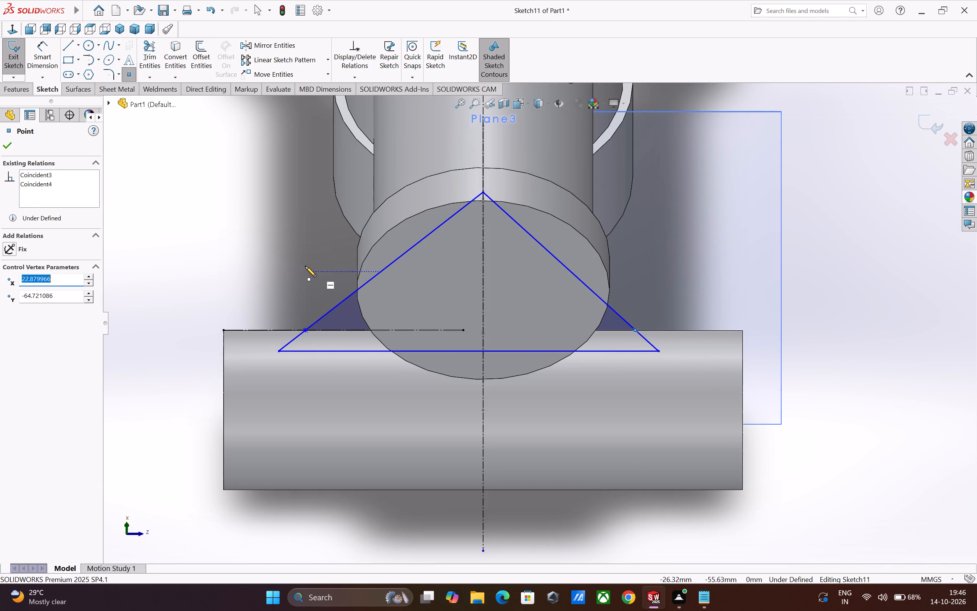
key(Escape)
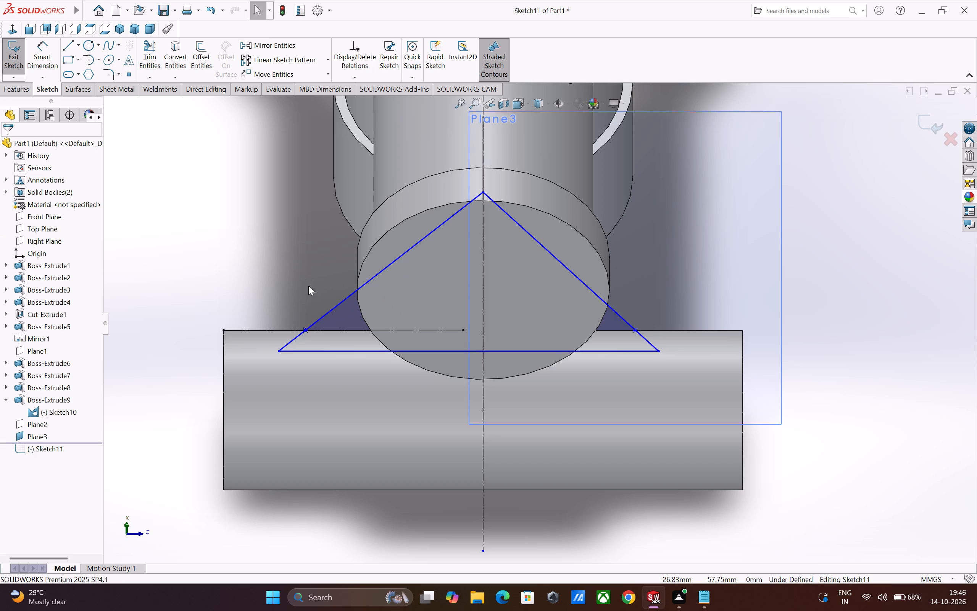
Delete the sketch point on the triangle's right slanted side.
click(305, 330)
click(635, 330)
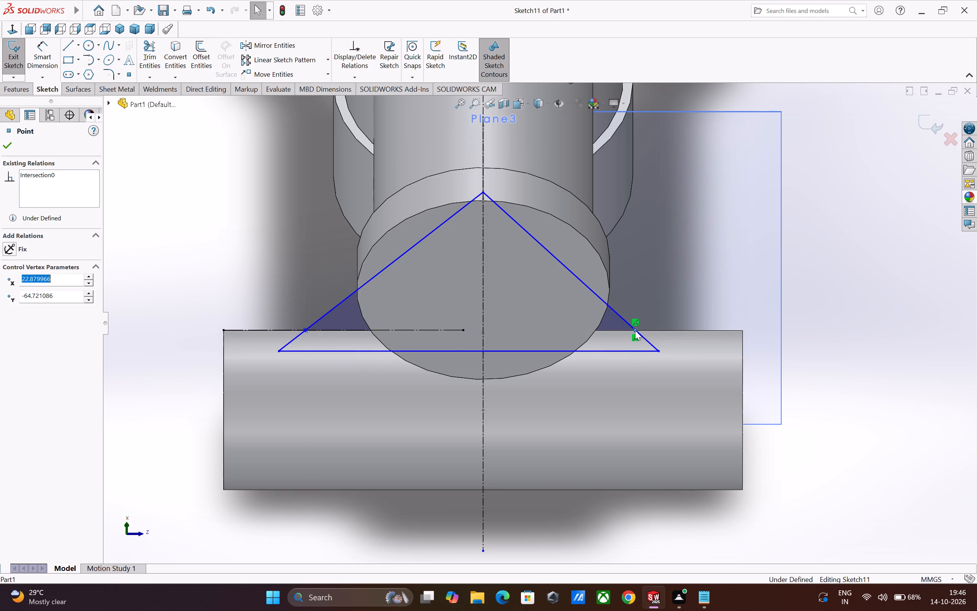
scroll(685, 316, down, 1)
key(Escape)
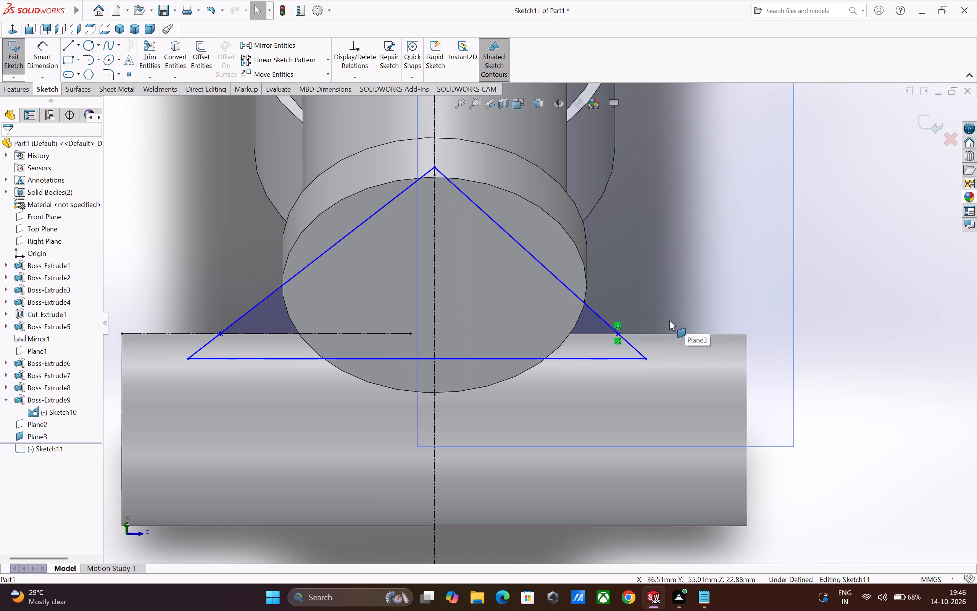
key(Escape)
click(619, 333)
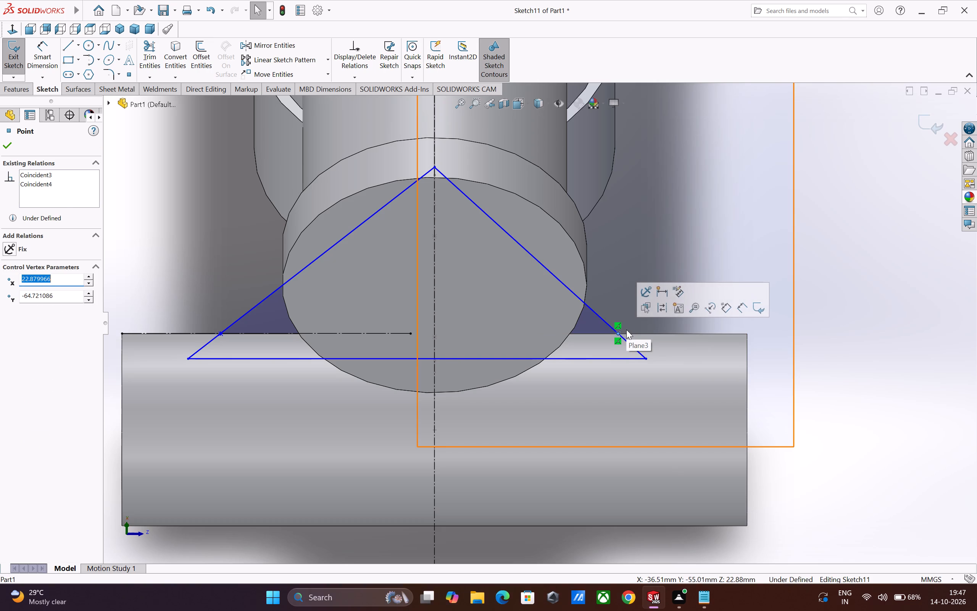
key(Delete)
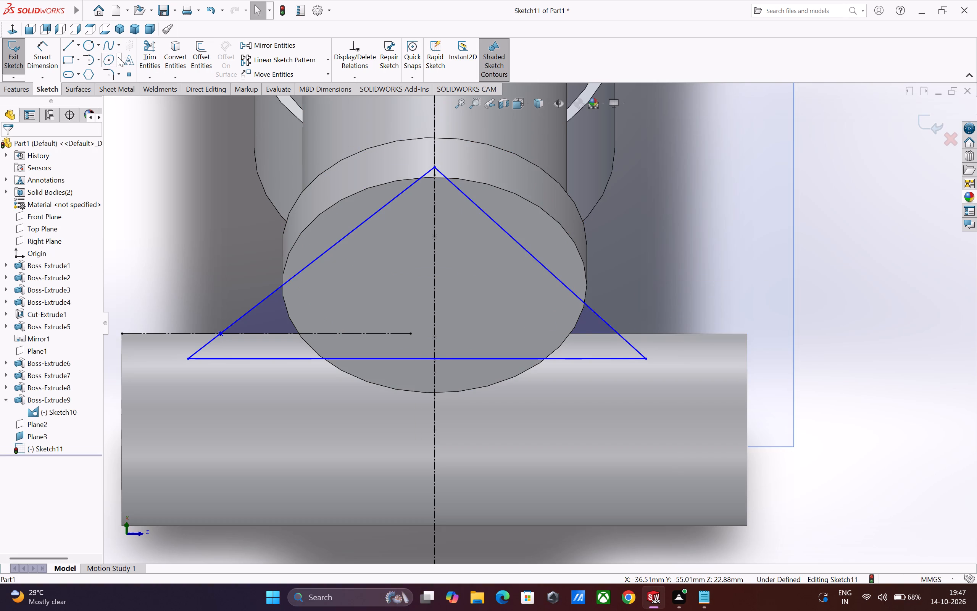
Place a new sketch point where the triangle's right slanted side meets the lower tube's upper silhouette edge.
click(127, 73)
scroll(588, 330, down, 3)
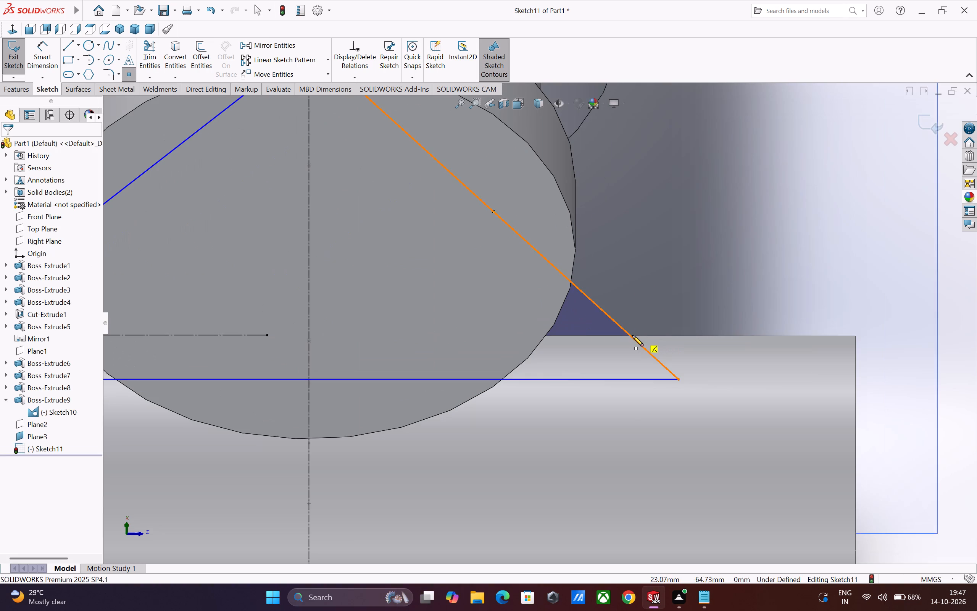
click(630, 336)
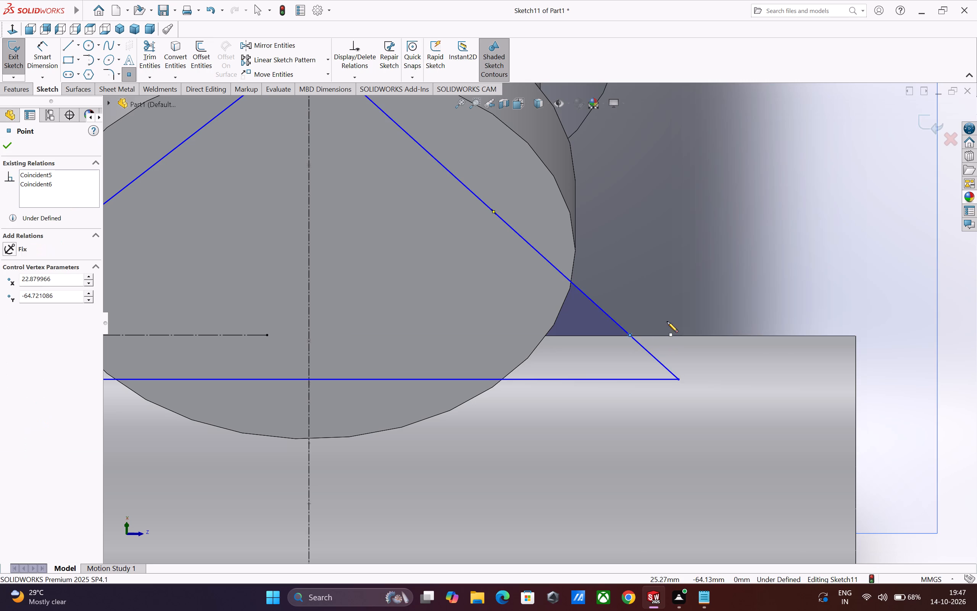
key(Escape)
key(Escape)
scroll(670, 315, up, 1)
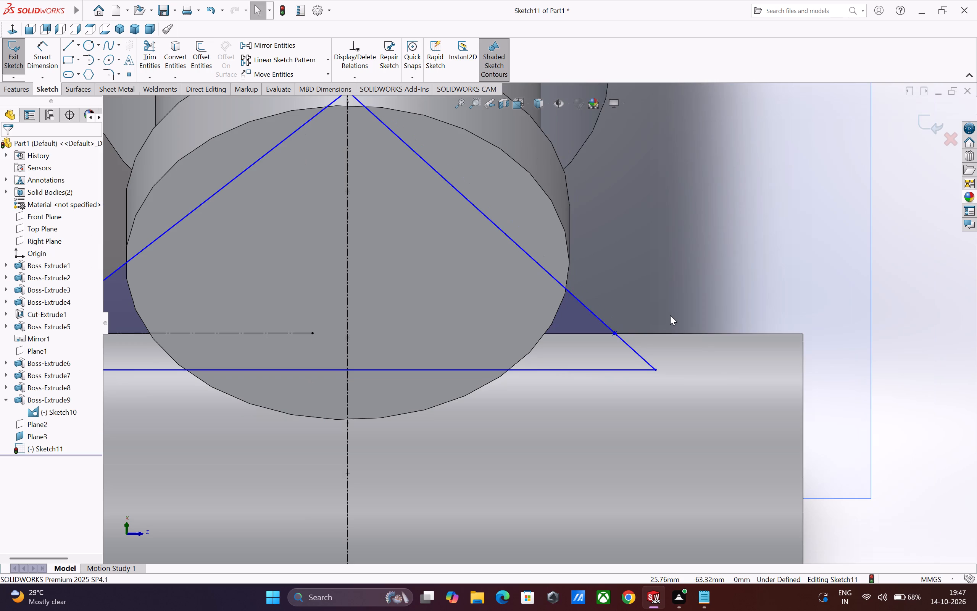
Dimension the distance between the two sketch points on the triangle's slanted sides as 66 mm.
scroll(670, 315, up, 2)
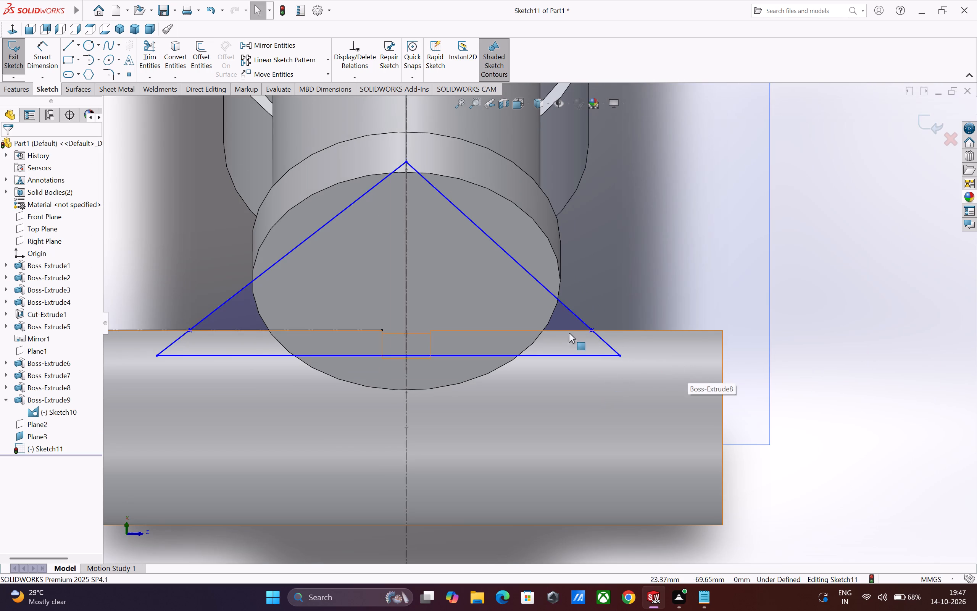
click(44, 58)
scroll(535, 407, up, 2)
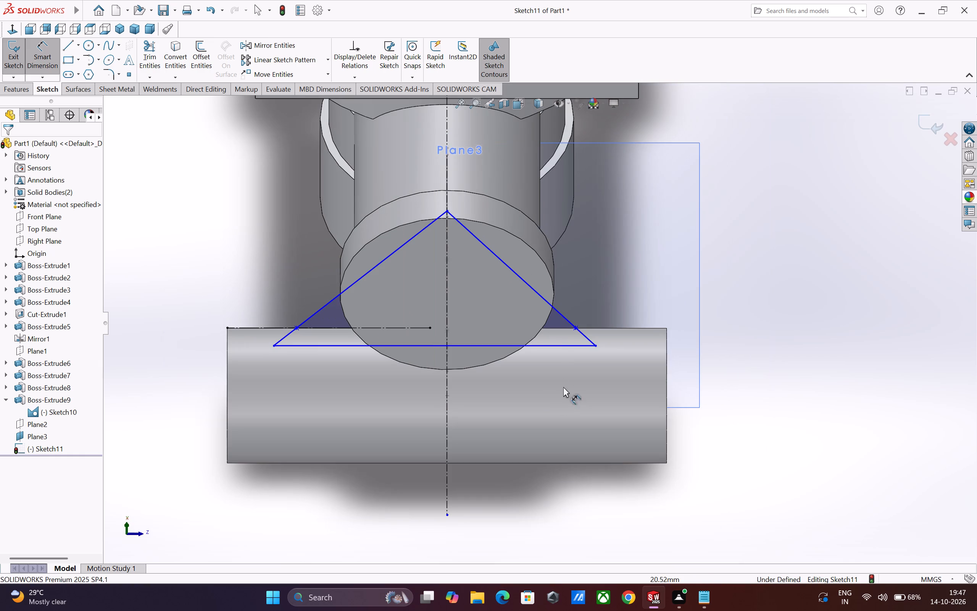
click(576, 327)
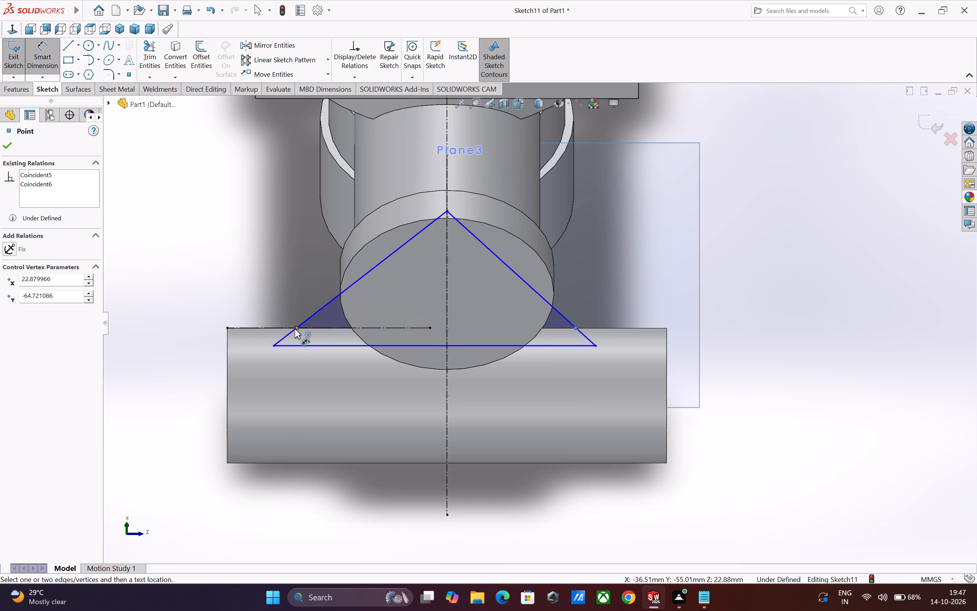
click(295, 328)
click(339, 396)
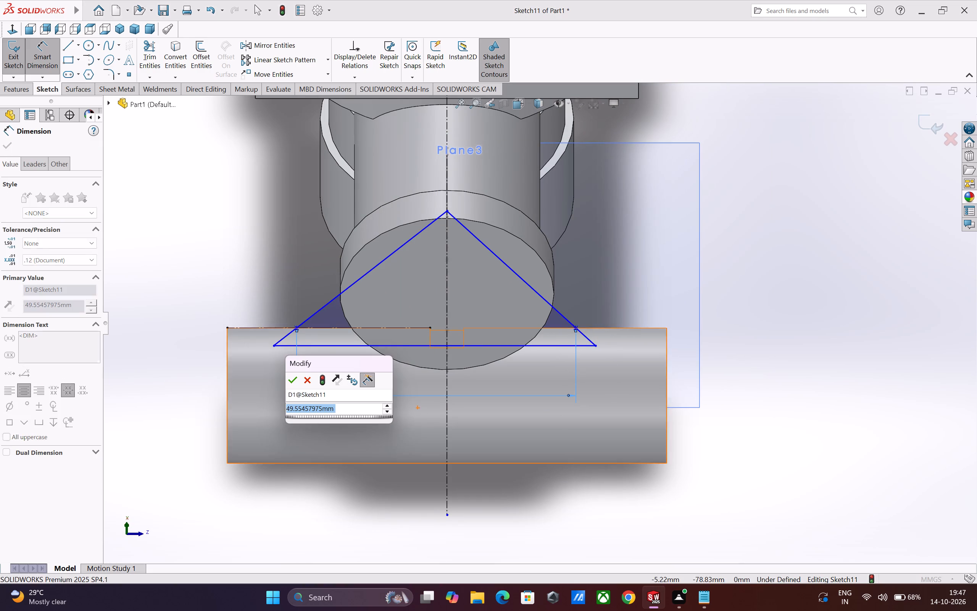
text(66)
key(Return)
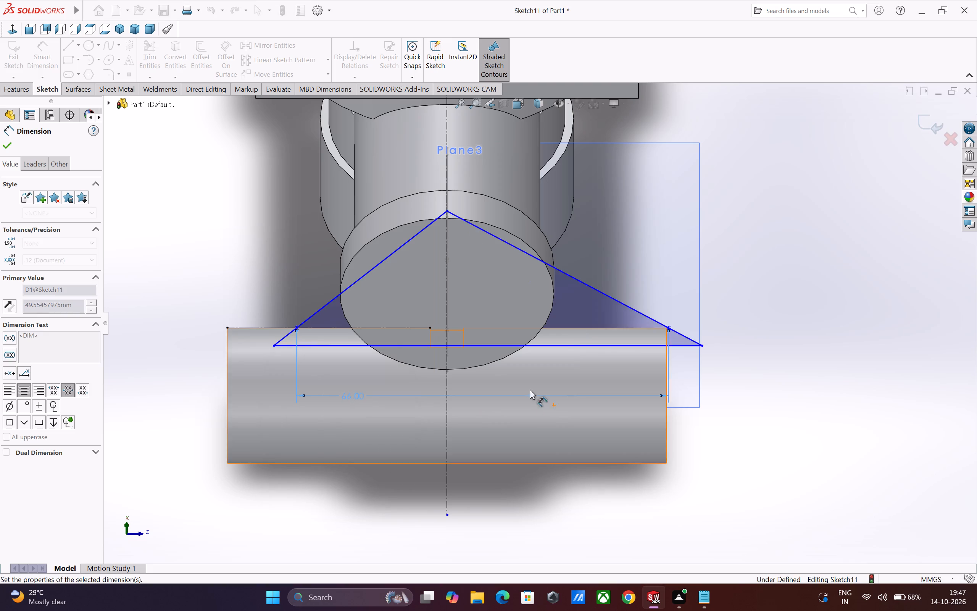
Dimension the angle between the triangle's left slanted side and the vertical centerline as 45 degrees.
scroll(499, 375, up, 2)
scroll(531, 330, down, 3)
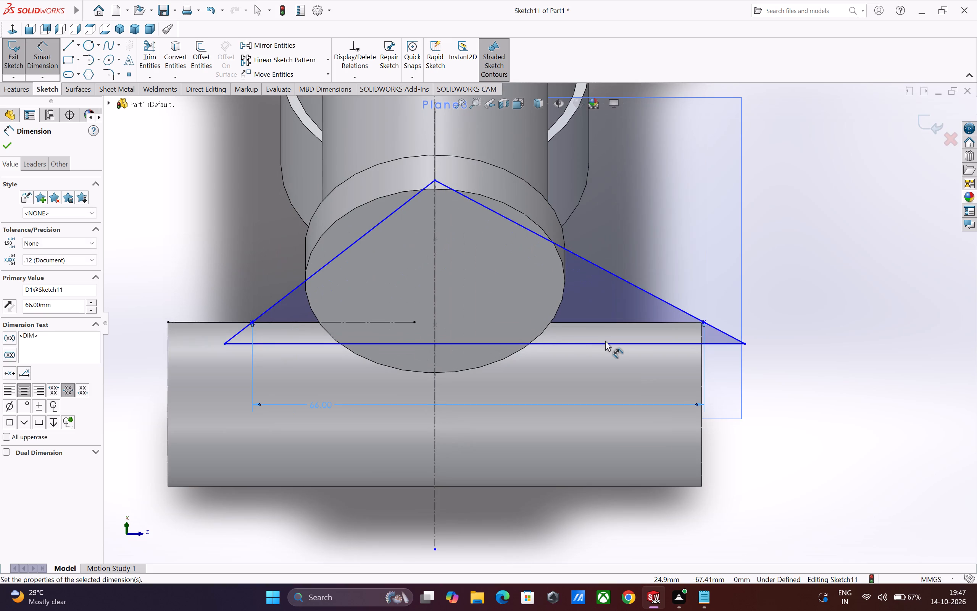
click(435, 256)
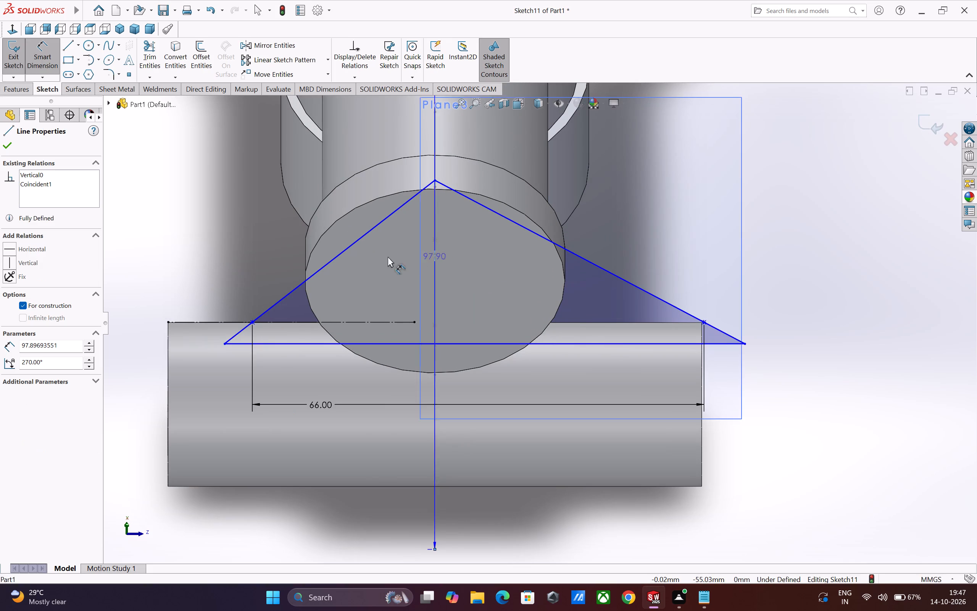
click(349, 247)
click(370, 262)
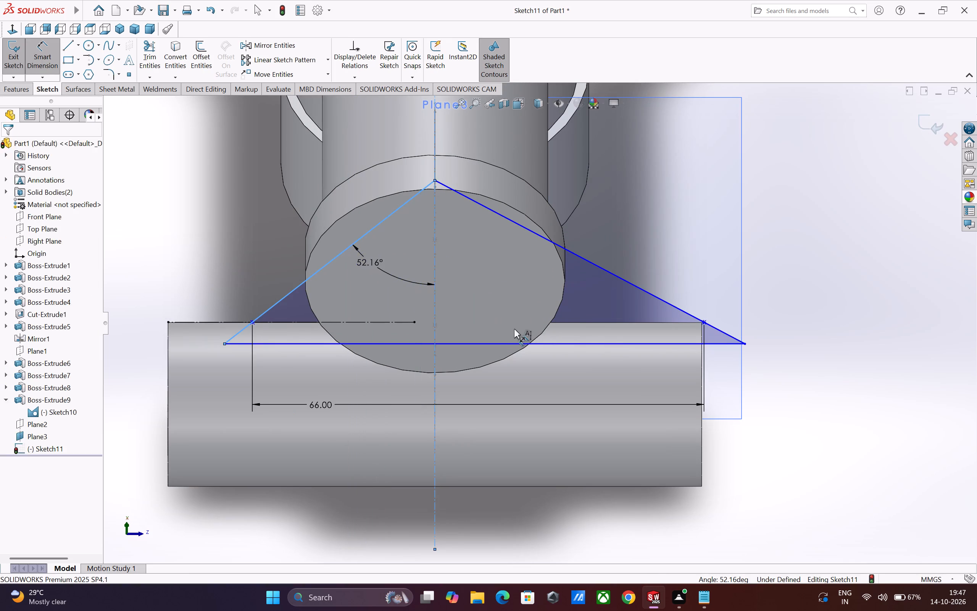
text(45)
key(Return)
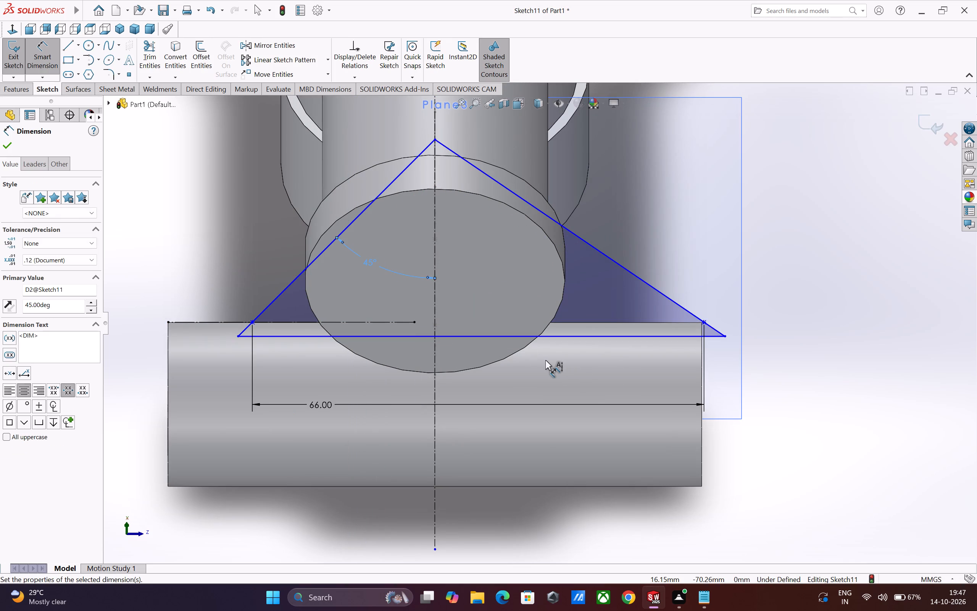
scroll(550, 316, up, 2)
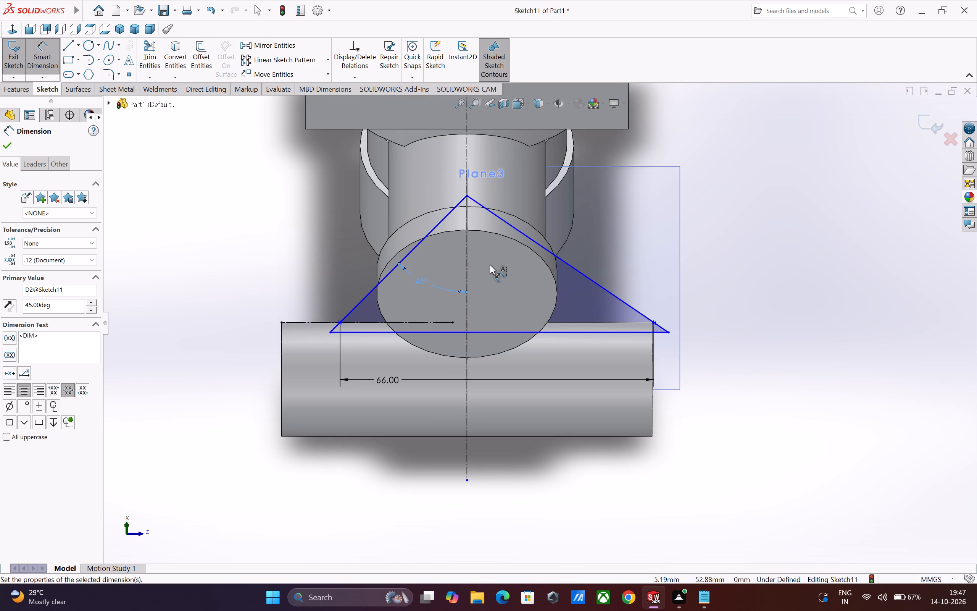
scroll(646, 317, down, 1)
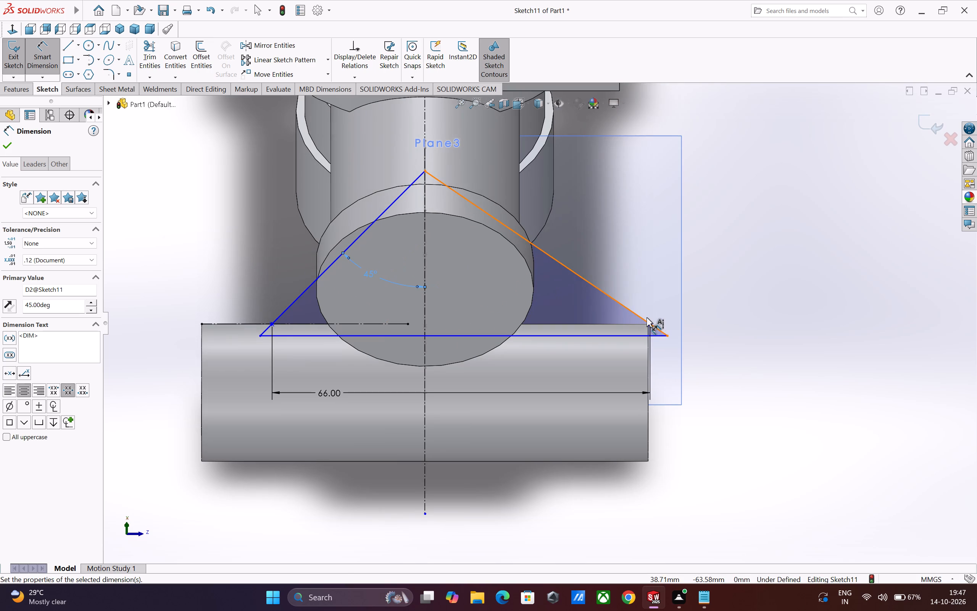
key(Escape)
key(Escape)
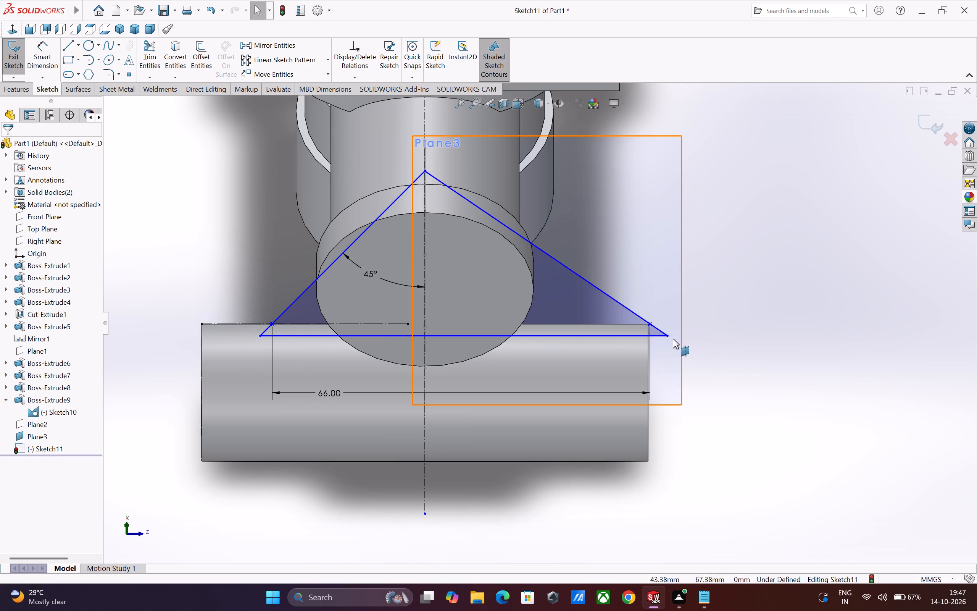
Make the triangle's two lower corner points symmetric about the vertical construction centerline.
click(666, 335)
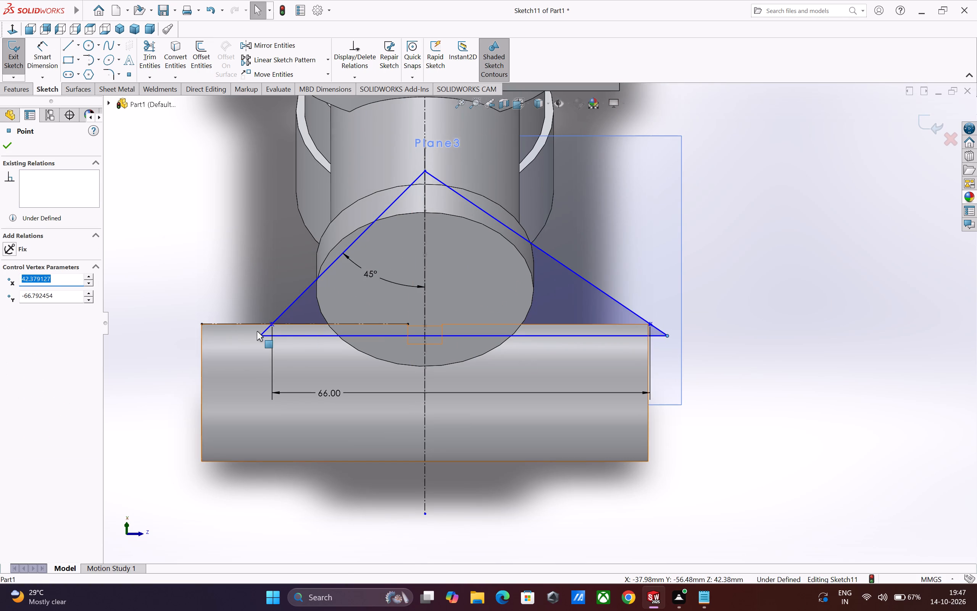
ctrl+click(258, 335)
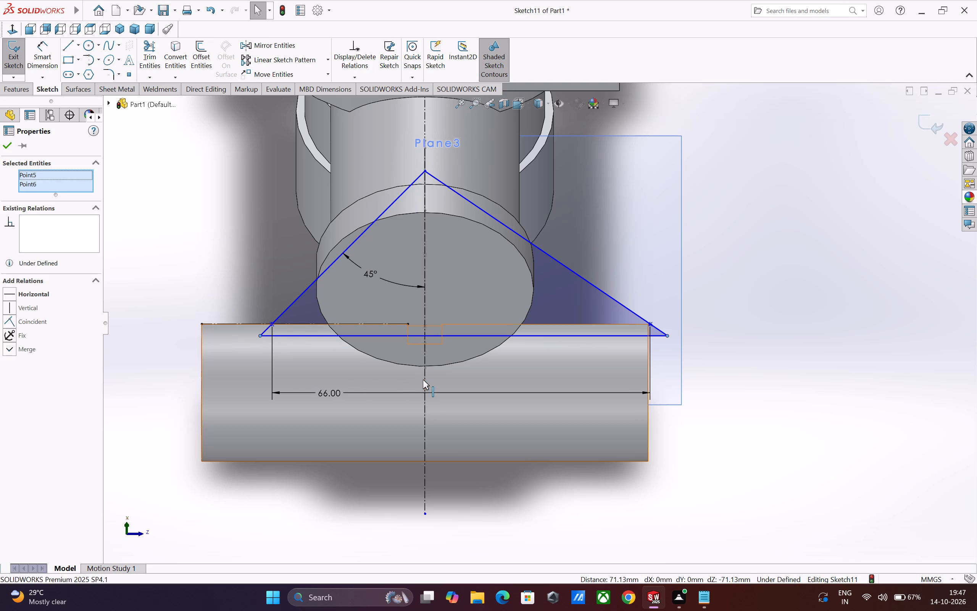
ctrl+click(424, 380)
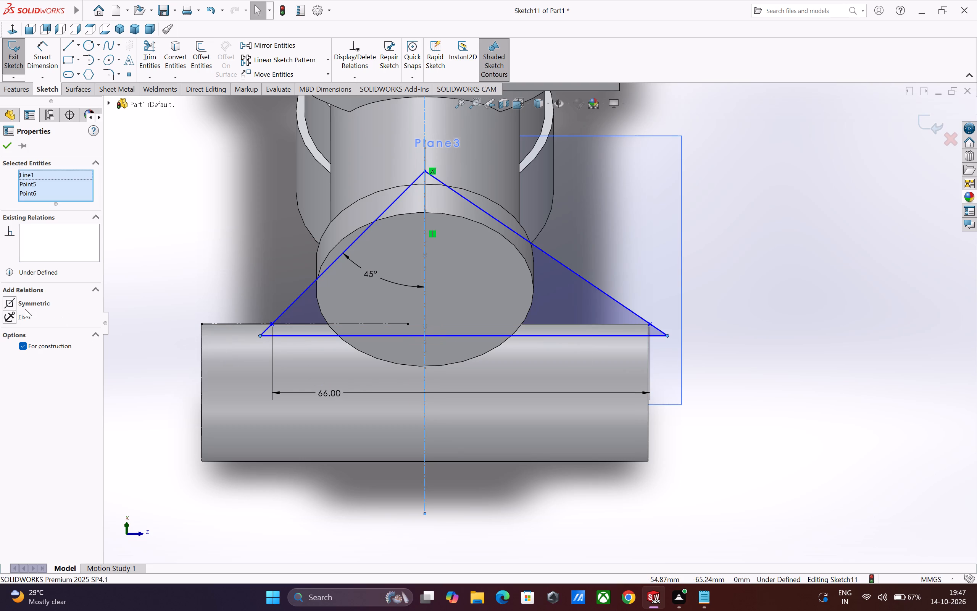
click(9, 304)
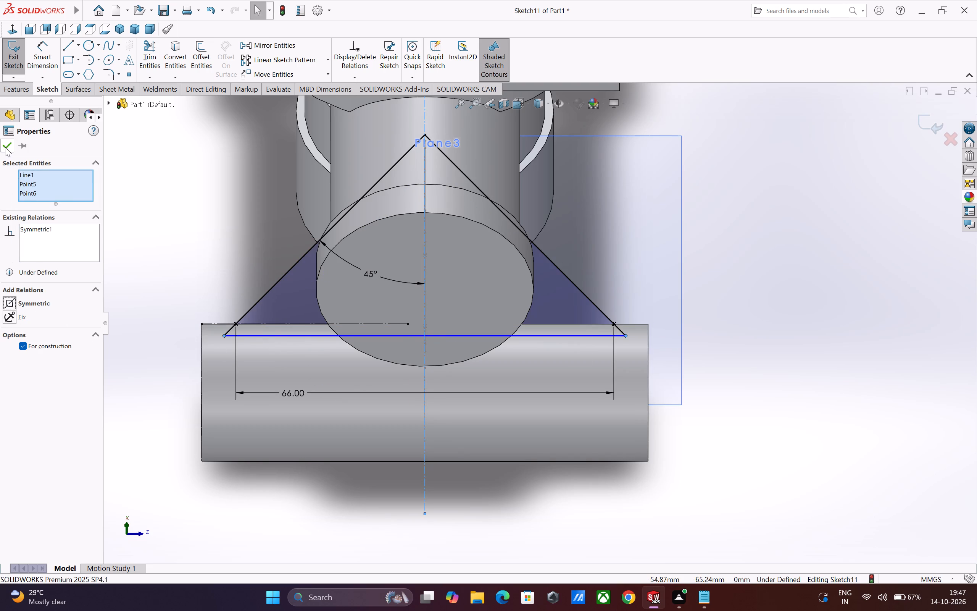
click(5, 147)
click(209, 238)
Move the triangle's horizontal base line further down into the lower tube, to a length of about 76 mm.
scroll(589, 454, up, 1)
scroll(559, 394, down, 2)
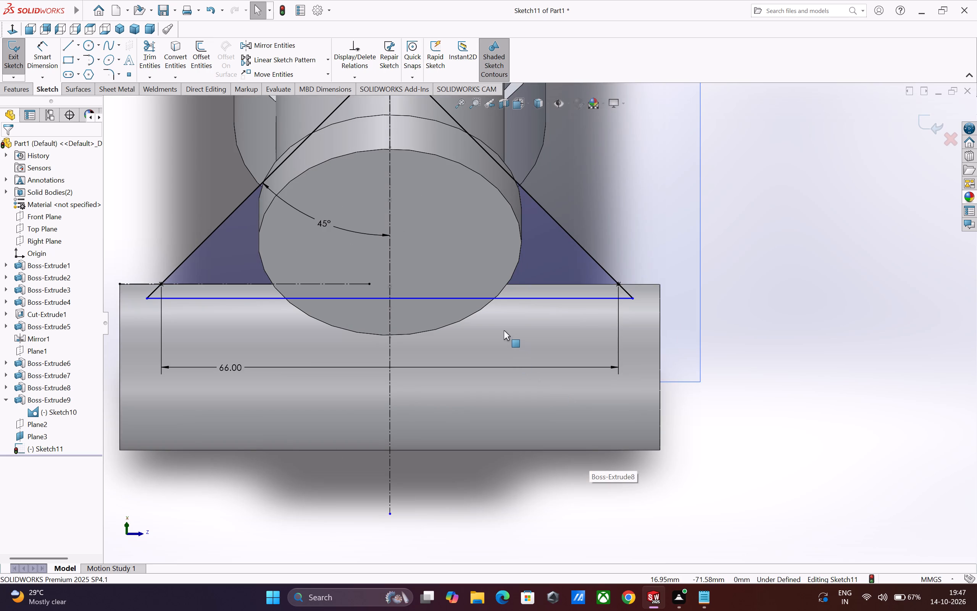
drag(399, 298, 398, 300)
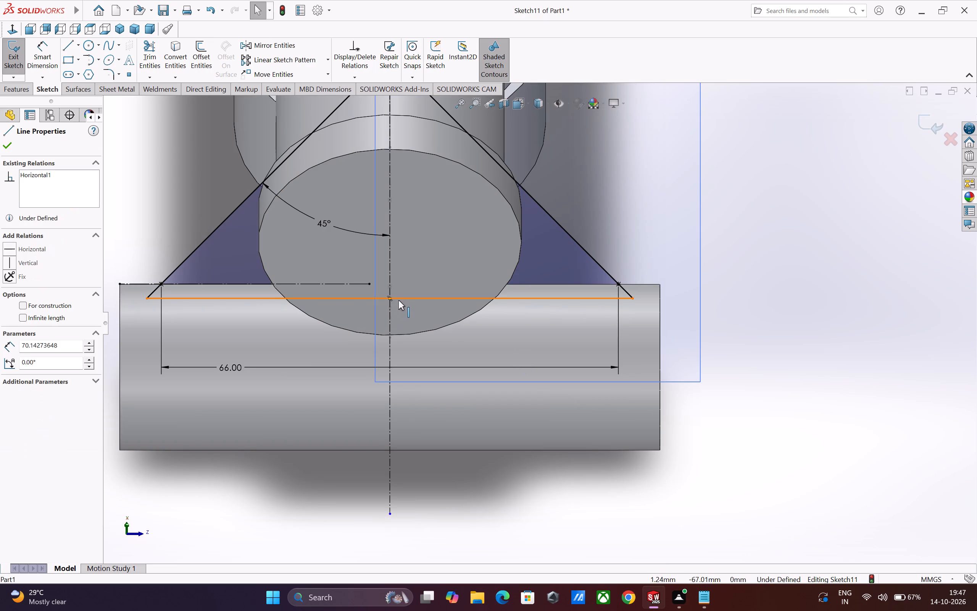
drag(398, 300, 399, 320)
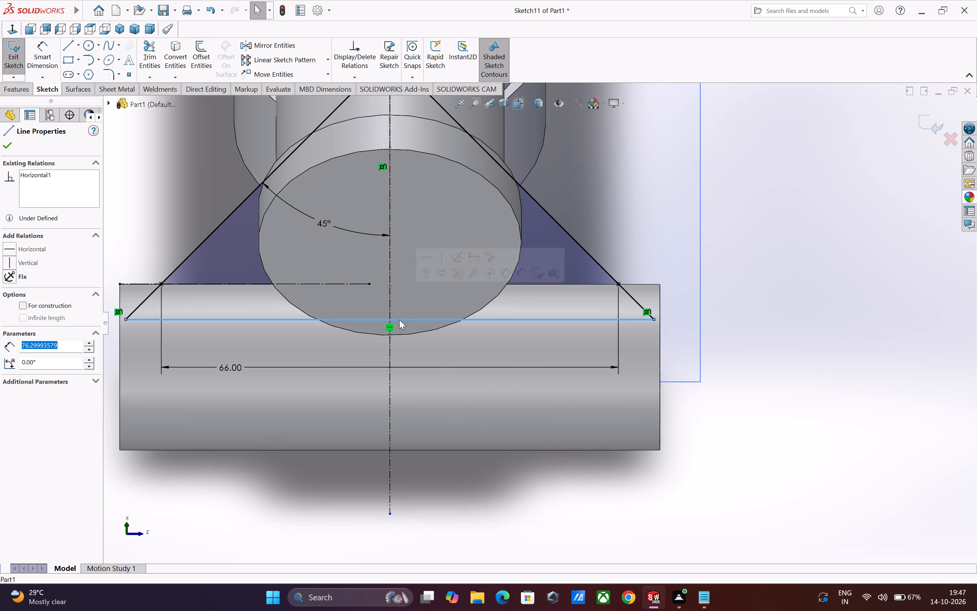
scroll(441, 366, up, 1)
click(166, 227)
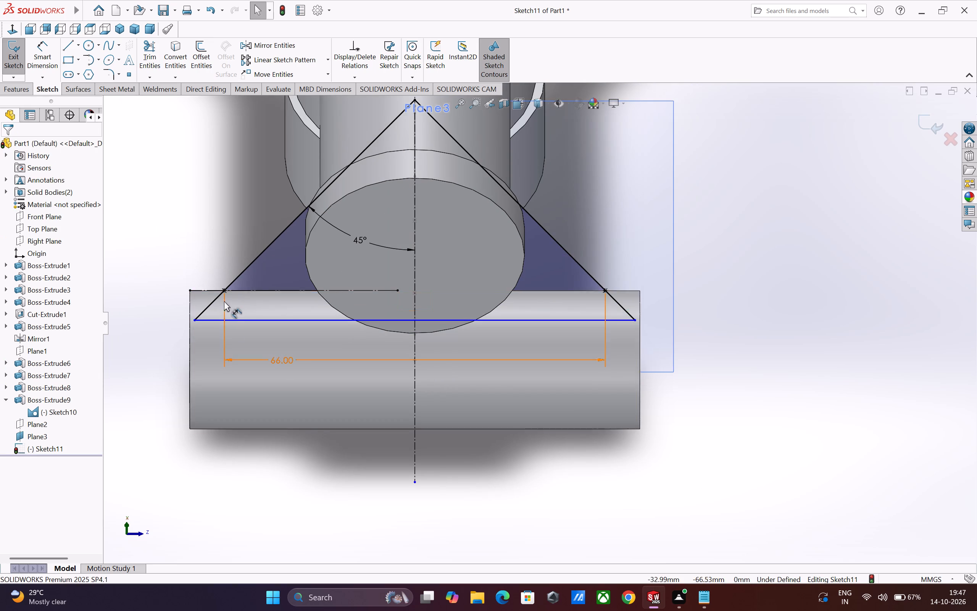
Extrude the triangular gusset profile as a Mid Plane boss 6 mm thick, merged with the existing body.
scroll(515, 460, up, 2)
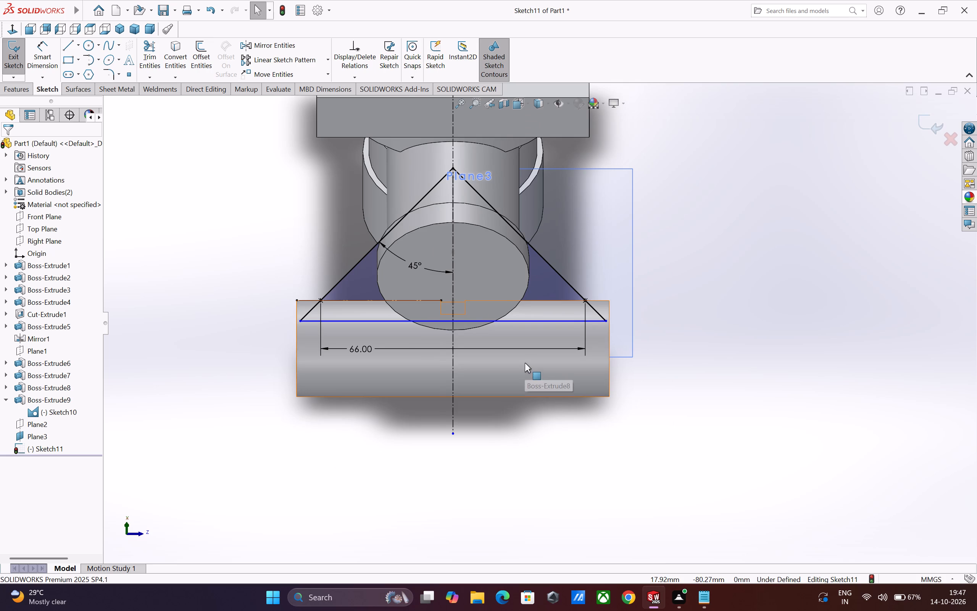
scroll(525, 363, down, 1)
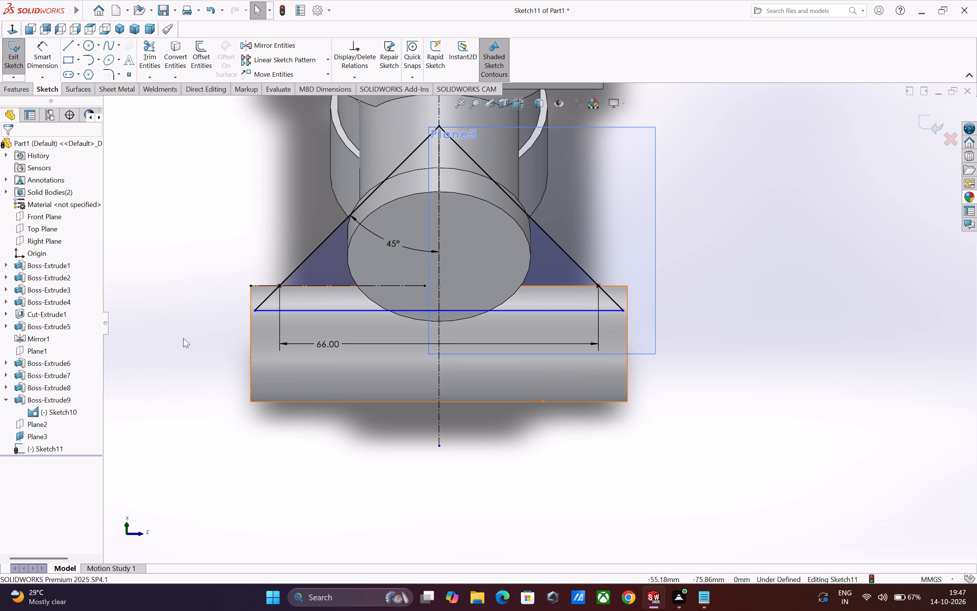
scroll(345, 423, up, 1)
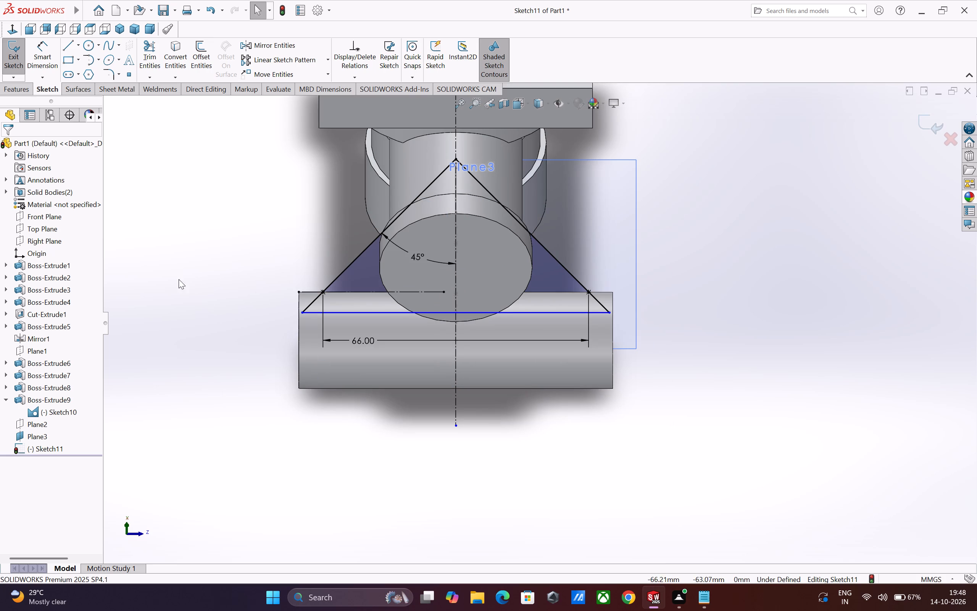
click(19, 87)
click(21, 68)
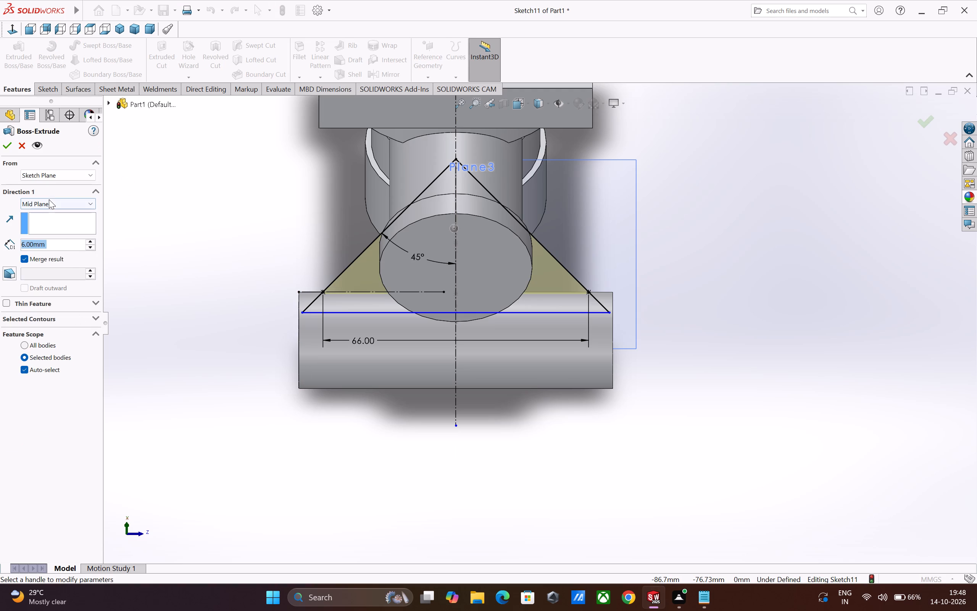
double_click(59, 244)
key(6)
key(Return)
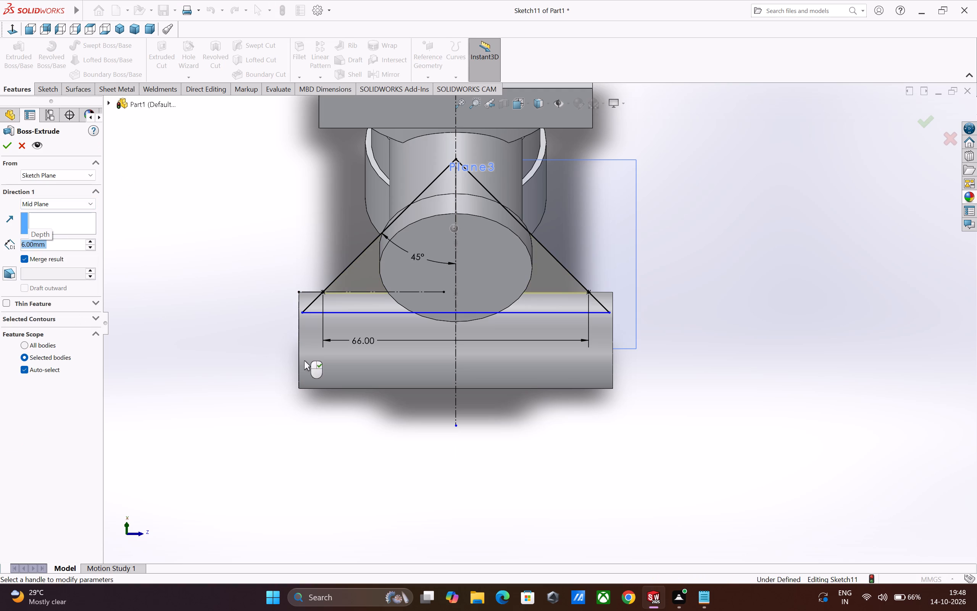
click(4, 152)
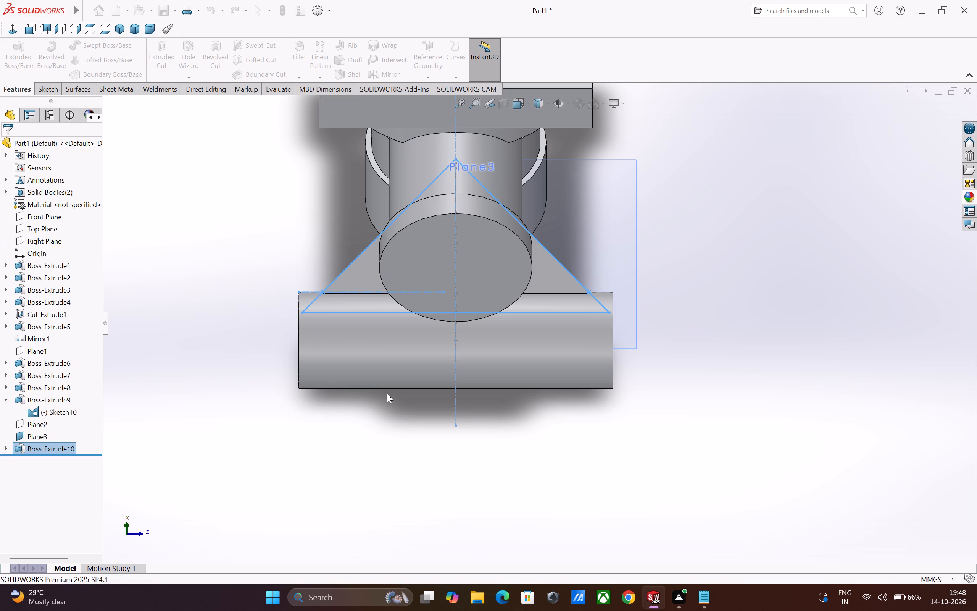
Hide Plane3 in the model.
click(621, 194)
click(679, 170)
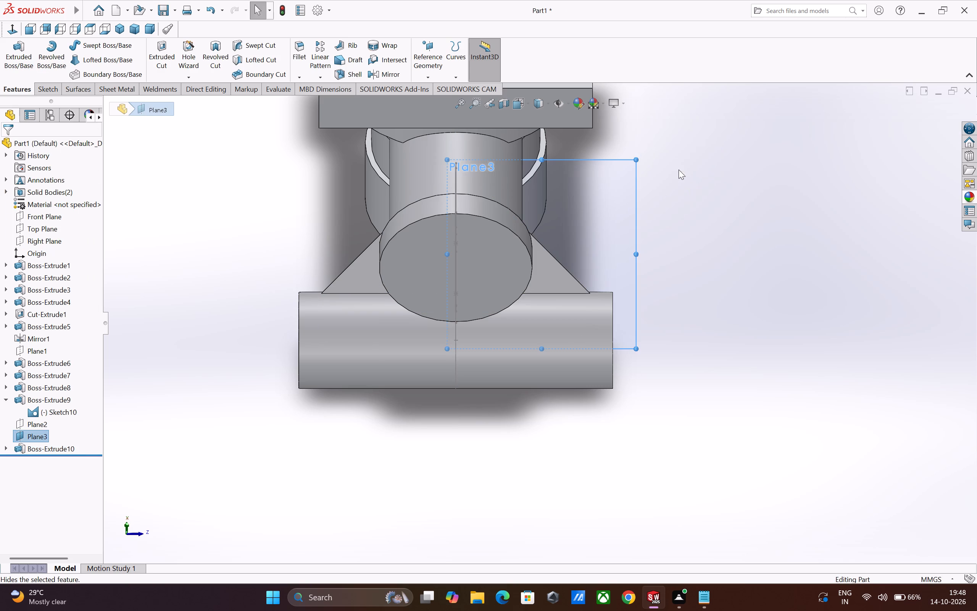
Hide Sketch10, the sketch belonging to Boss-Extrude9.
middle_drag(714, 304, 653, 327)
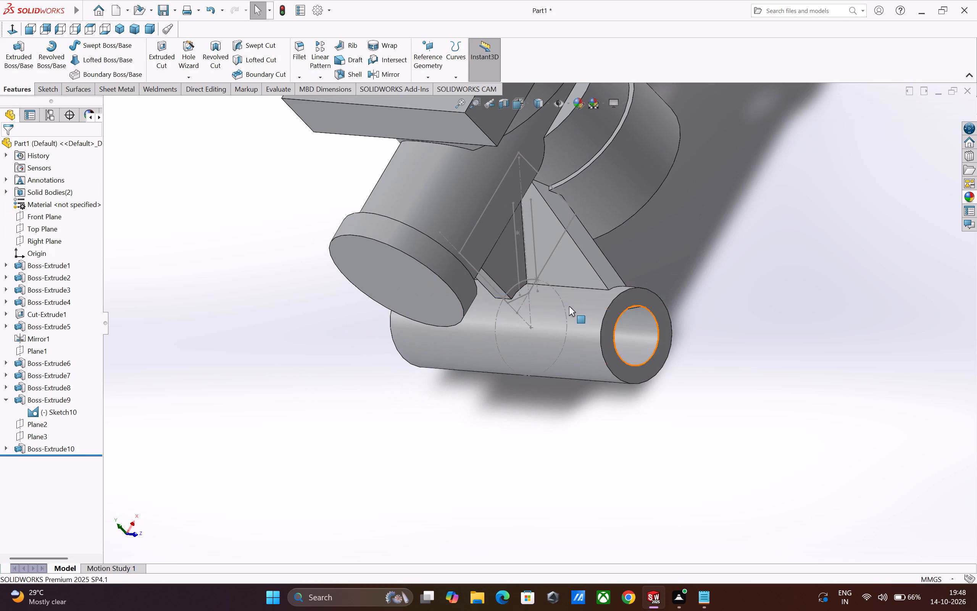
click(53, 412)
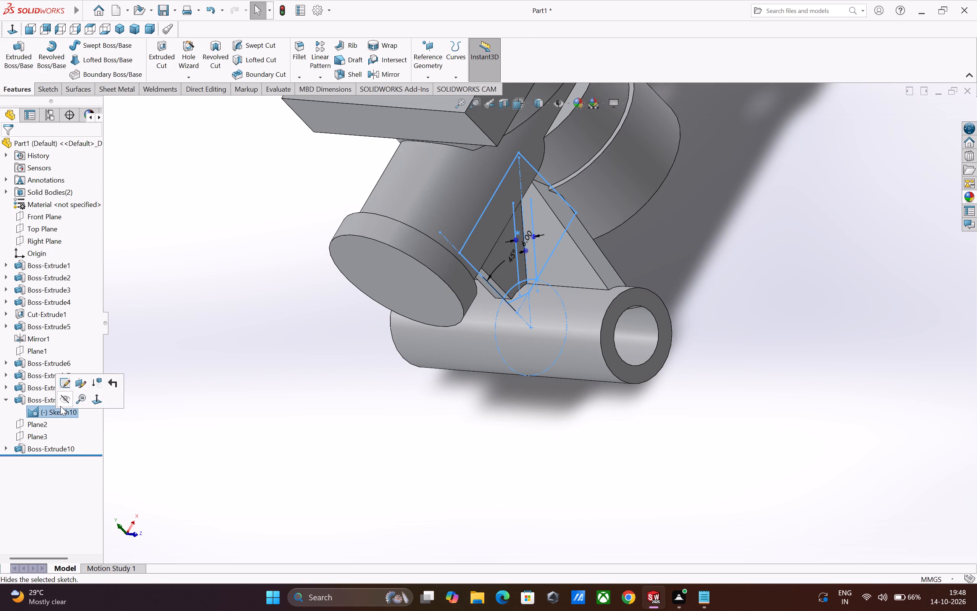
click(64, 401)
click(236, 448)
Examine the triangular gusset and web joining the cross tube to the main cylinder from several sides.
middle_drag(242, 447, 252, 443)
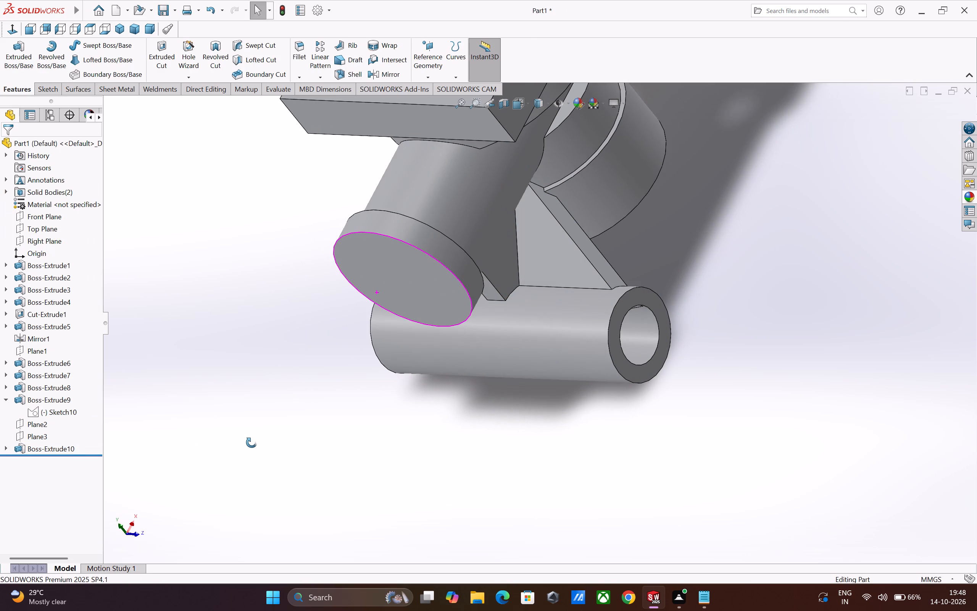
middle_drag(252, 443, 222, 426)
scroll(294, 458, up, 2)
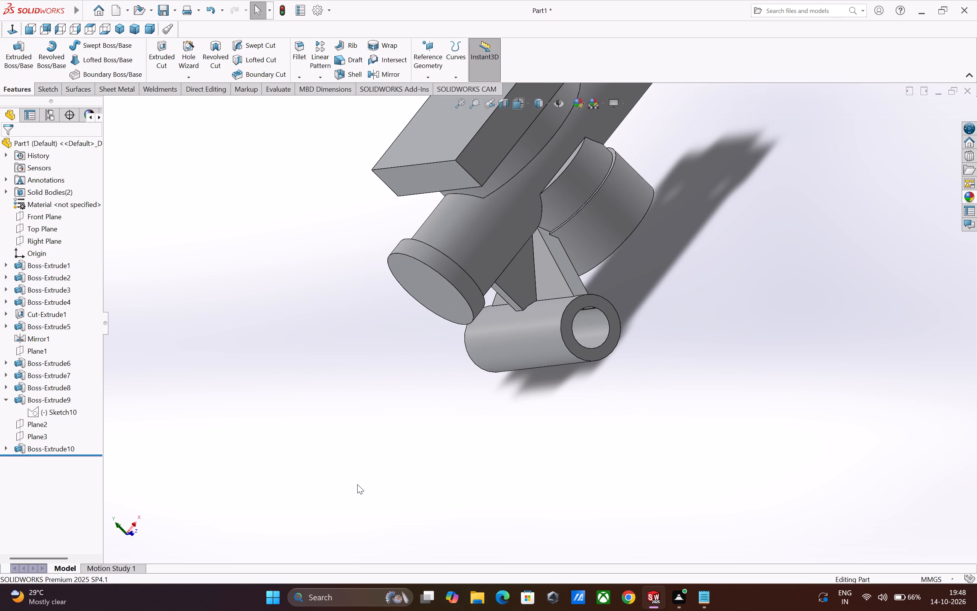
middle_drag(357, 484, 369, 356)
scroll(352, 399, up, 1)
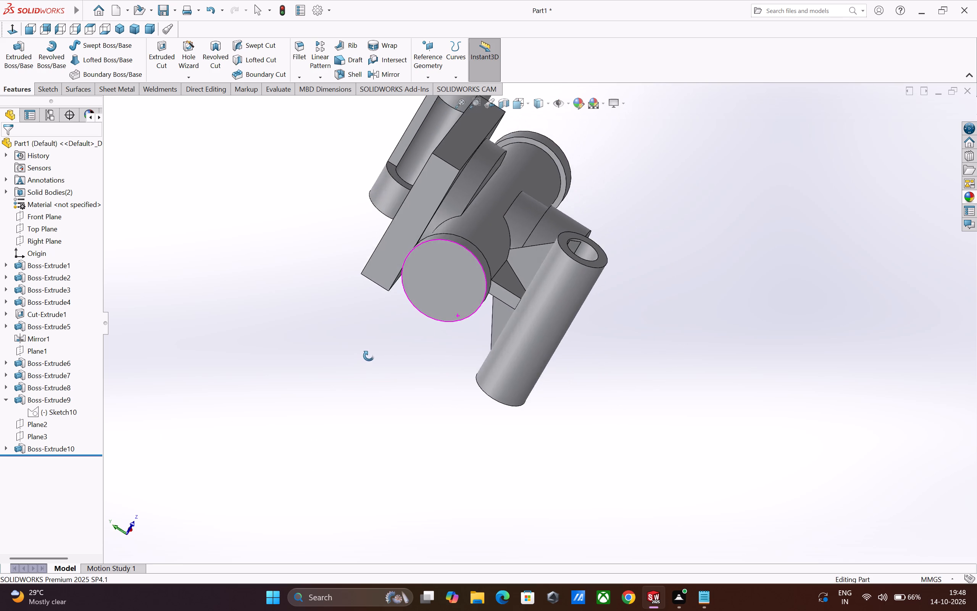
middle_drag(369, 356, 319, 458)
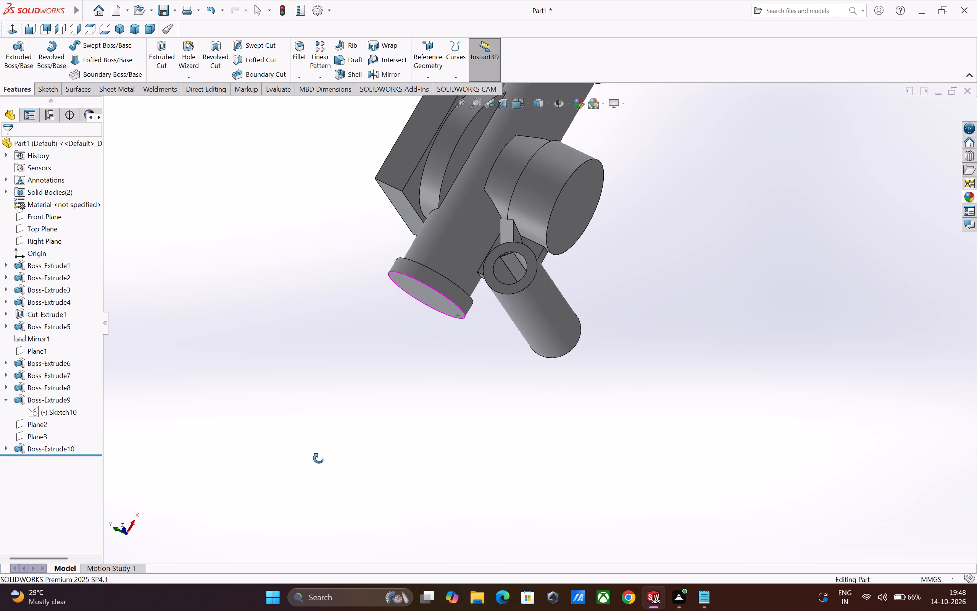
middle_drag(319, 458, 291, 470)
middle_drag(511, 367, 482, 386)
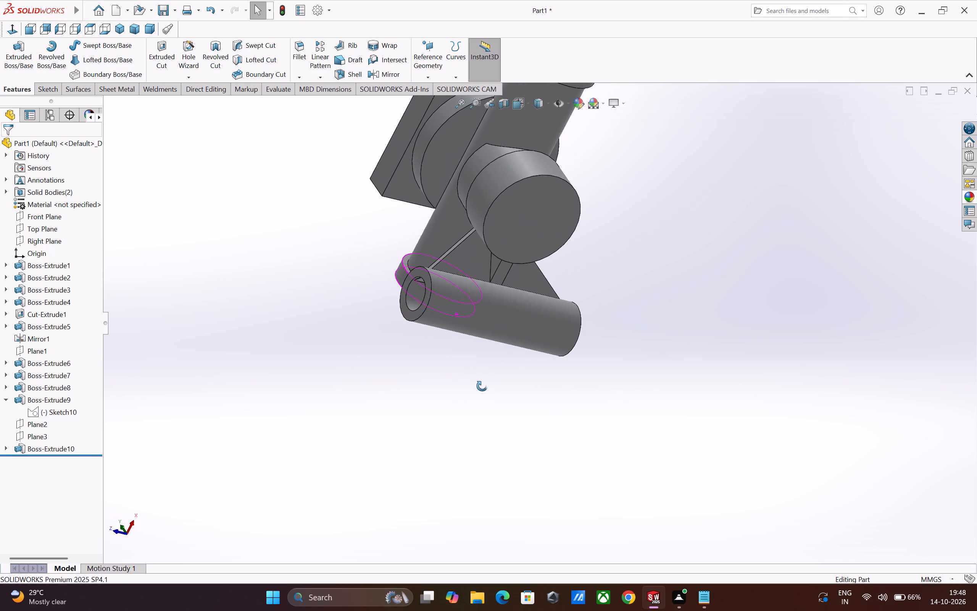
Start a sketch on the end face of the lower cross tube and convert its 15 mm inner circular edge.
middle_drag(482, 386, 484, 399)
scroll(515, 396, up, 1)
scroll(516, 352, up, 1)
middle_drag(516, 352, 573, 352)
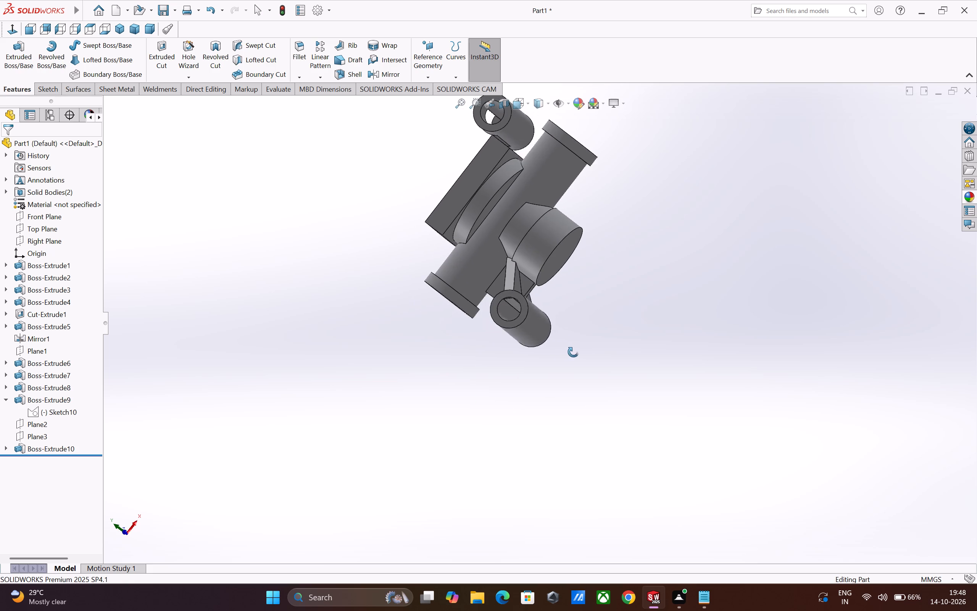
middle_drag(573, 352, 578, 351)
middle_drag(495, 348, 498, 311)
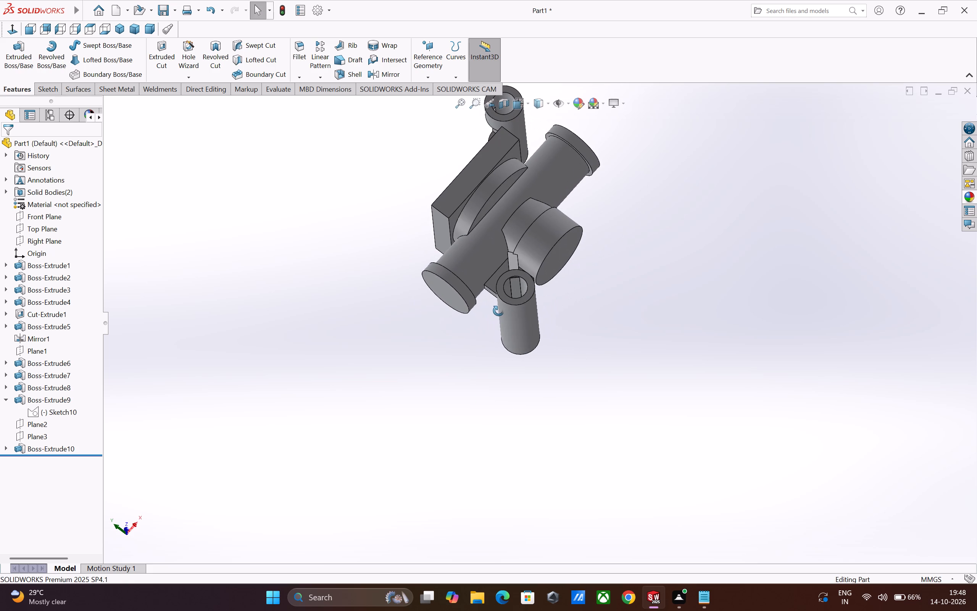
middle_drag(498, 311, 495, 262)
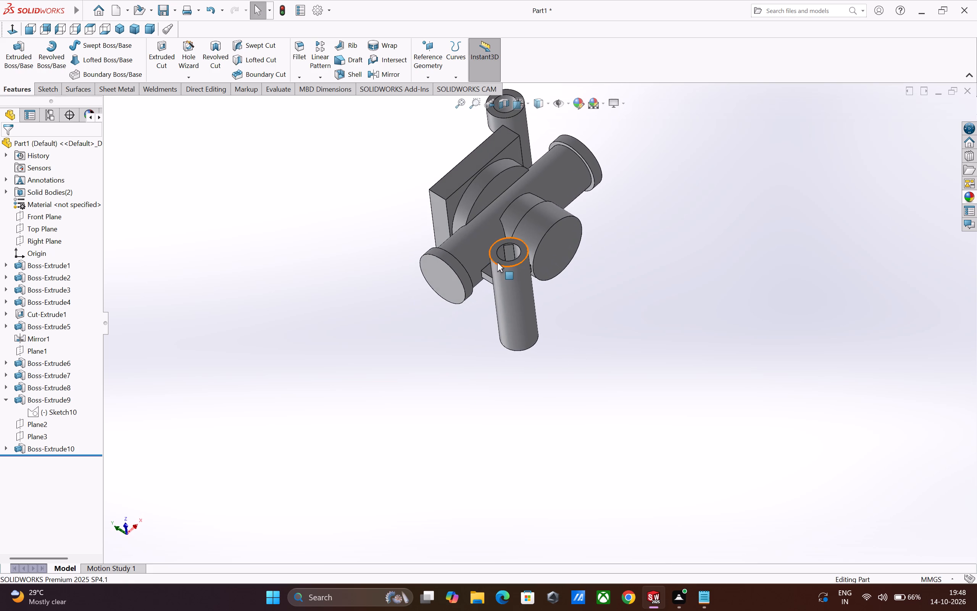
scroll(511, 265, down, 1)
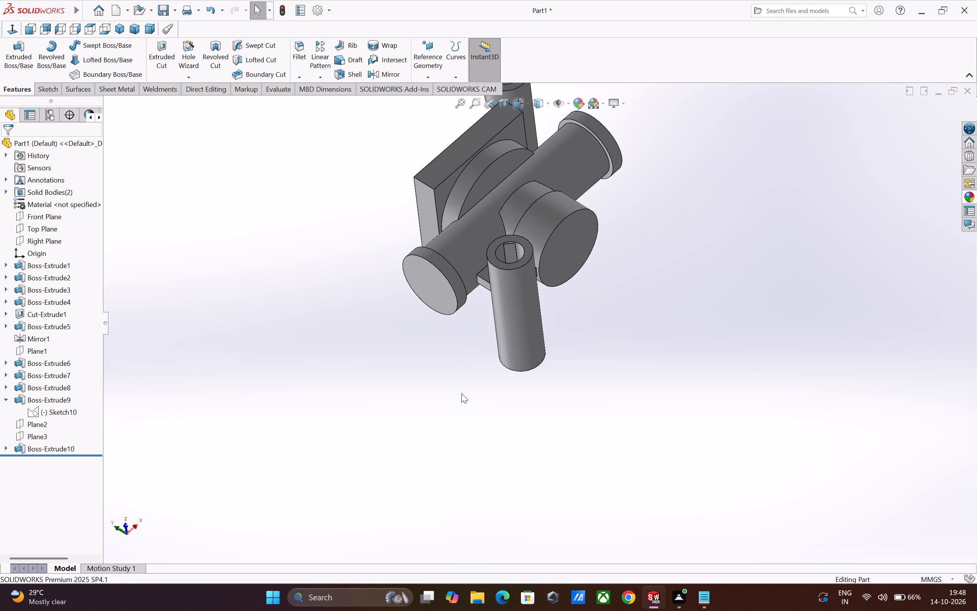
click(517, 240)
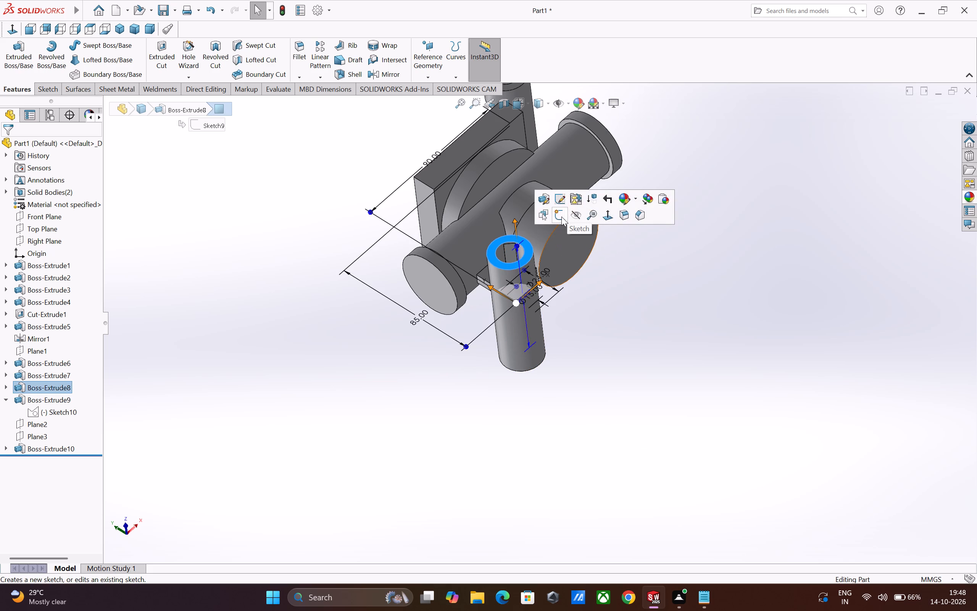
click(561, 217)
click(240, 378)
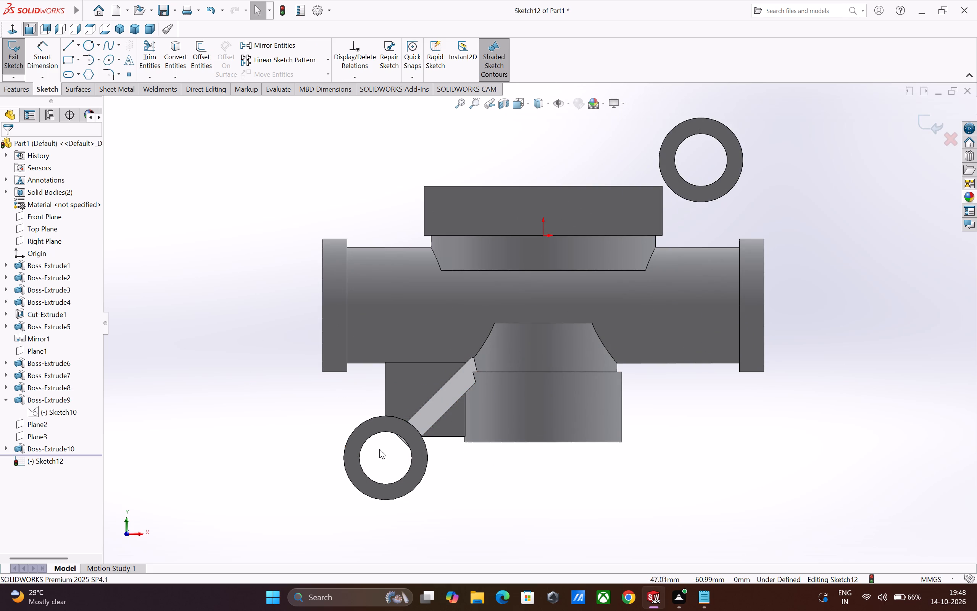
click(366, 442)
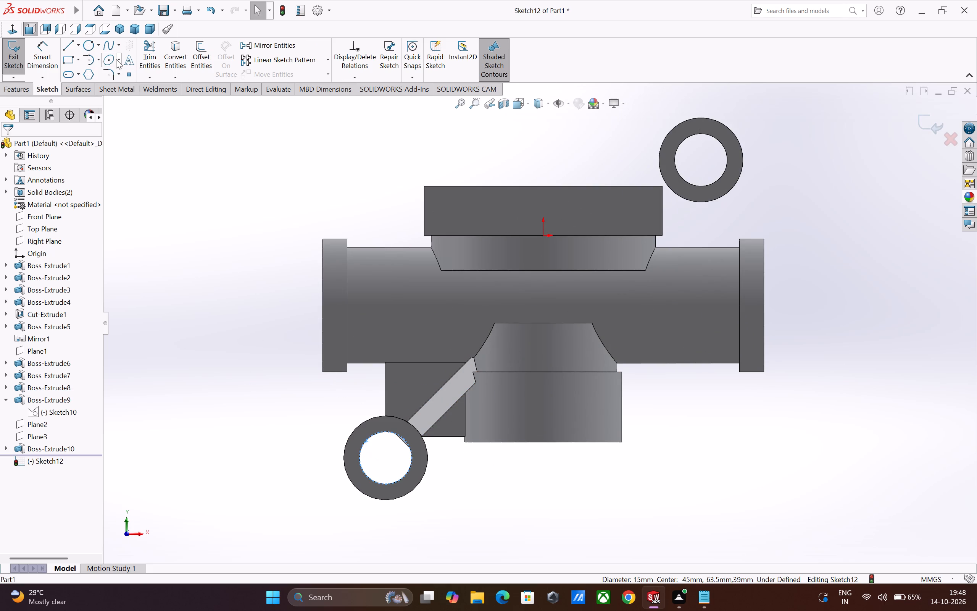
click(175, 55)
Cut-extrude the converted circle Through All - Both to clear the lower cross tube's bore.
click(21, 89)
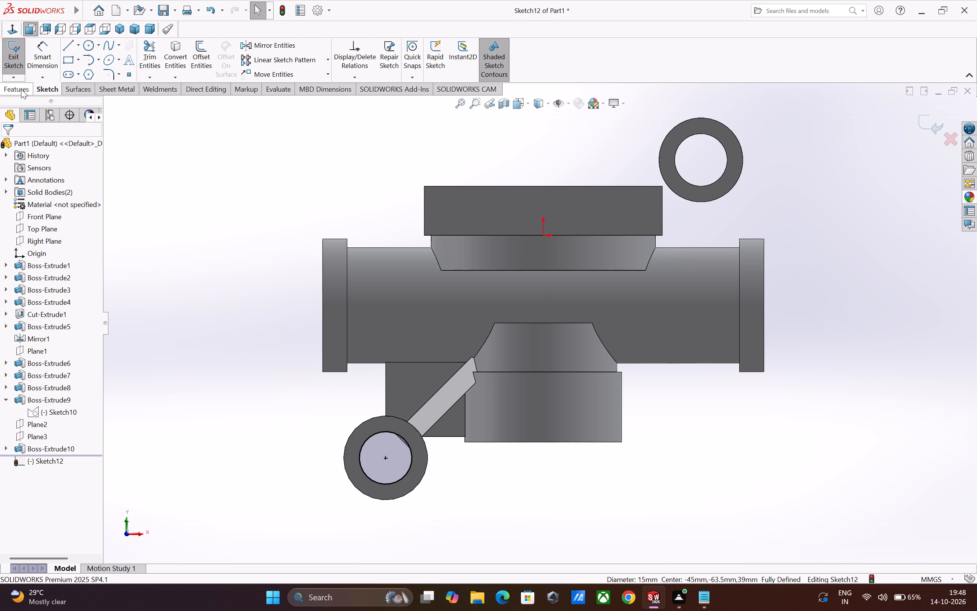
click(163, 66)
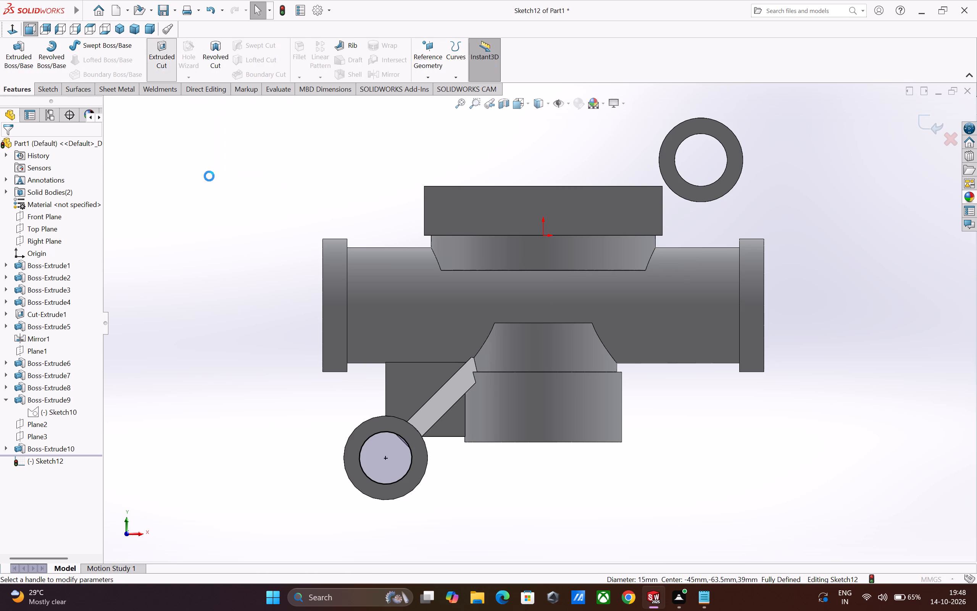
click(66, 206)
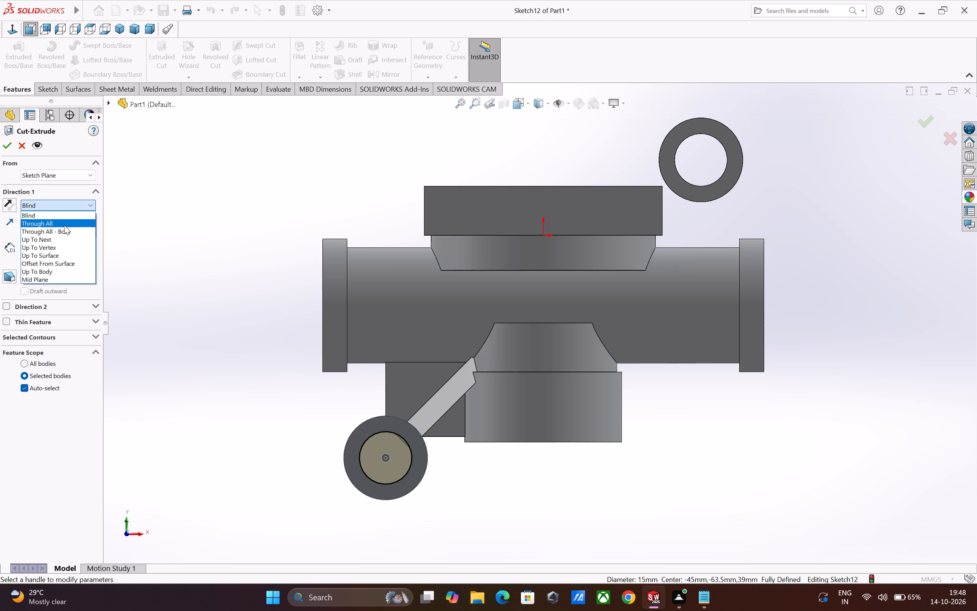
click(64, 225)
click(63, 203)
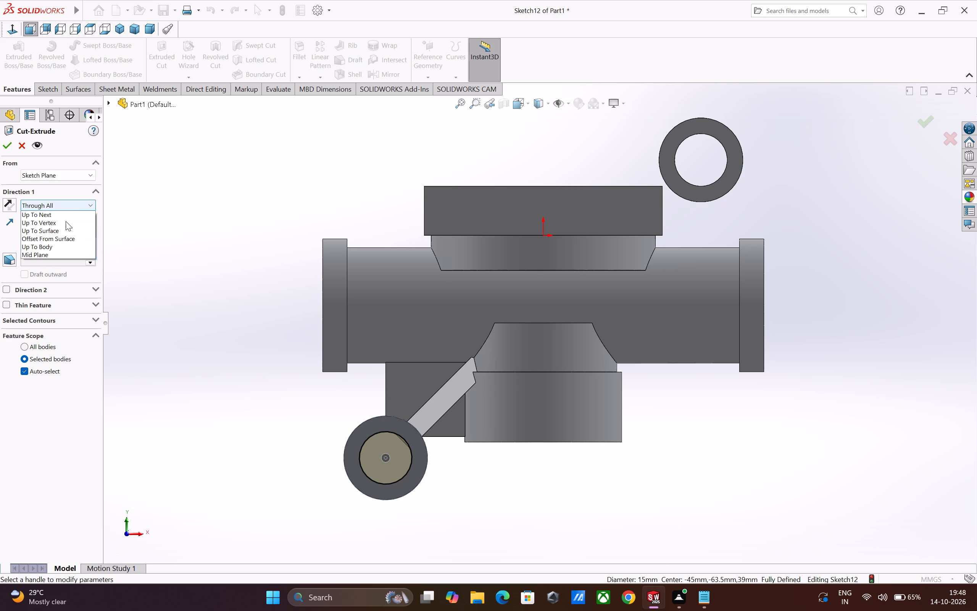
click(63, 233)
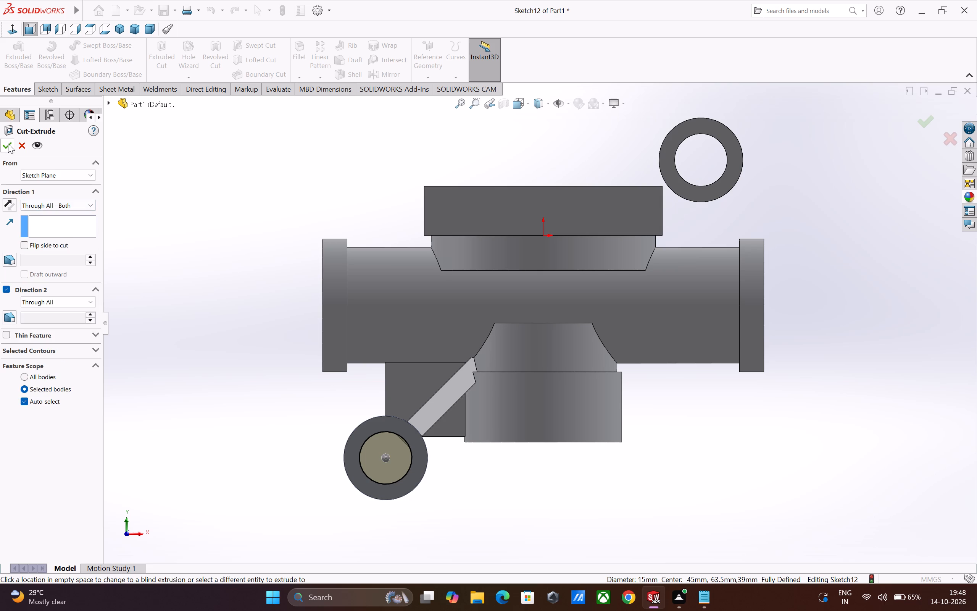
click(8, 144)
click(176, 303)
Examine the cleared lower tube bore, the gusset and web, and the overall part from several sides.
middle_drag(210, 339, 274, 356)
scroll(404, 357, up, 2)
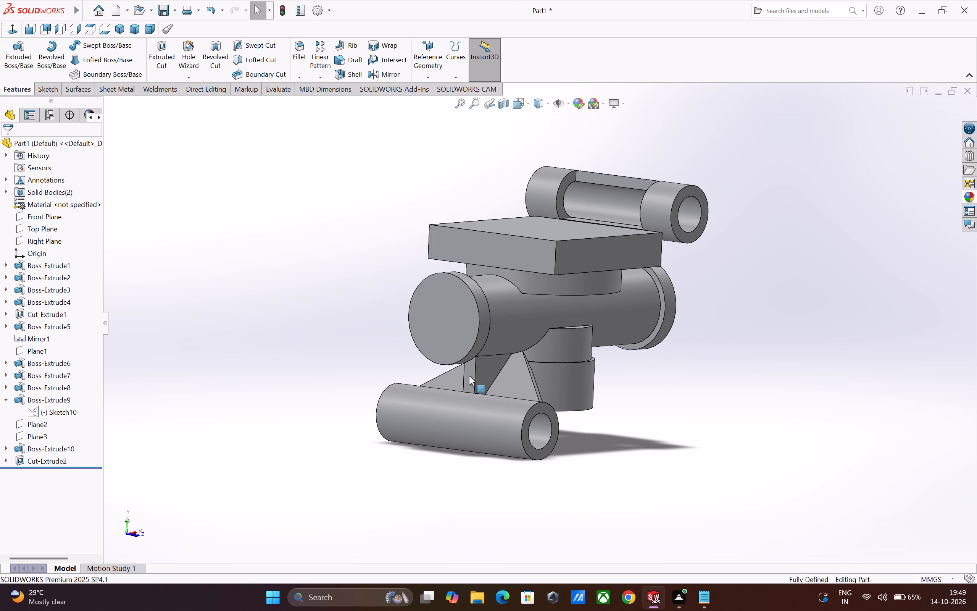
scroll(476, 380, up, 1)
scroll(606, 380, up, 2)
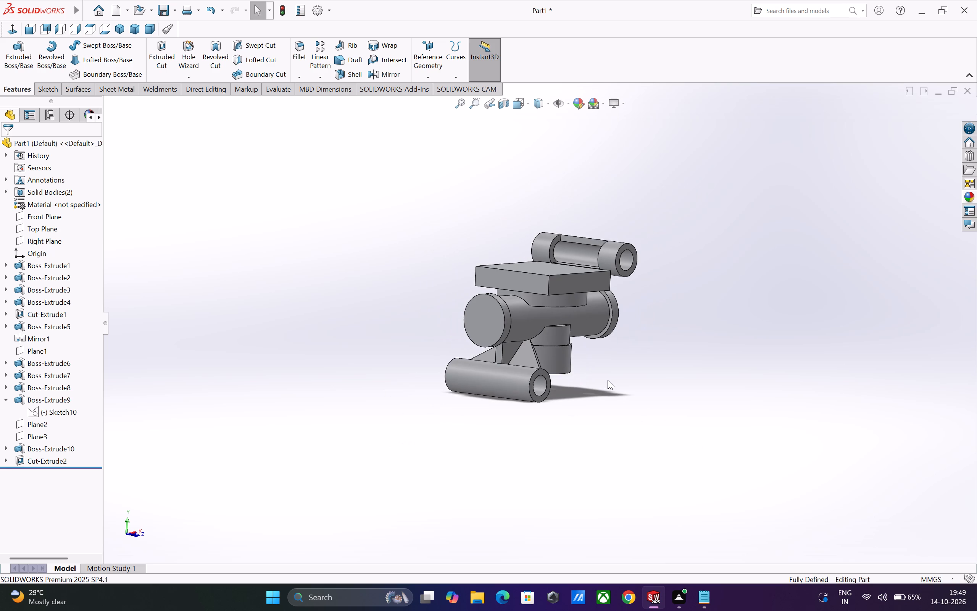
middle_drag(627, 378, 584, 369)
scroll(586, 369, up, 2)
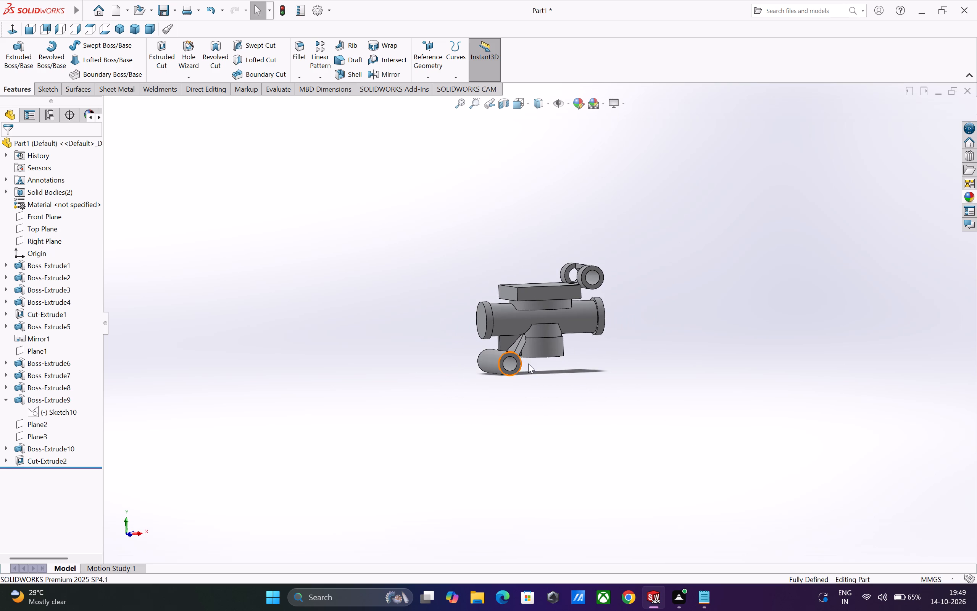
scroll(538, 285, down, 3)
middle_drag(543, 330, 594, 346)
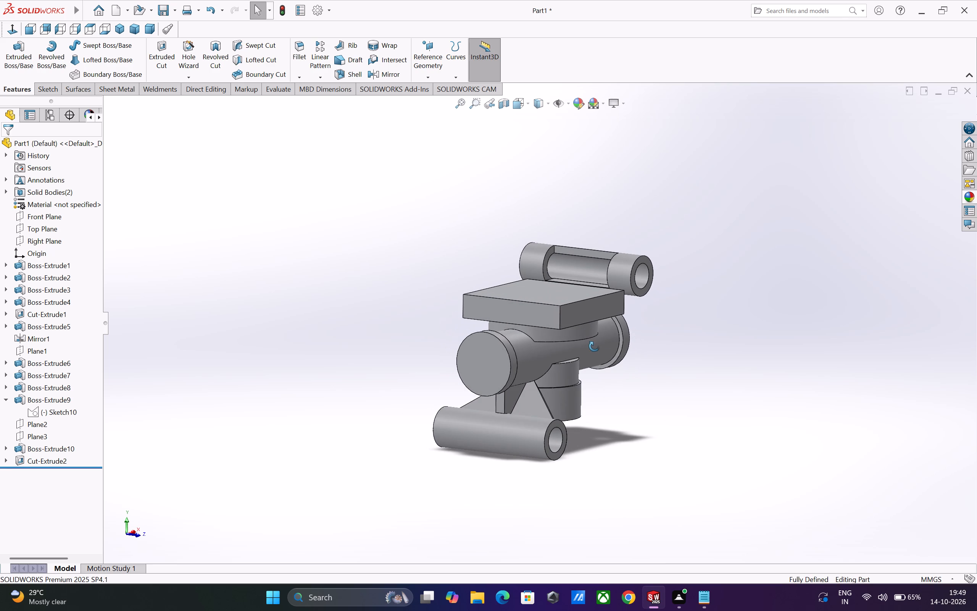
middle_drag(594, 346, 563, 365)
scroll(564, 336, down, 2)
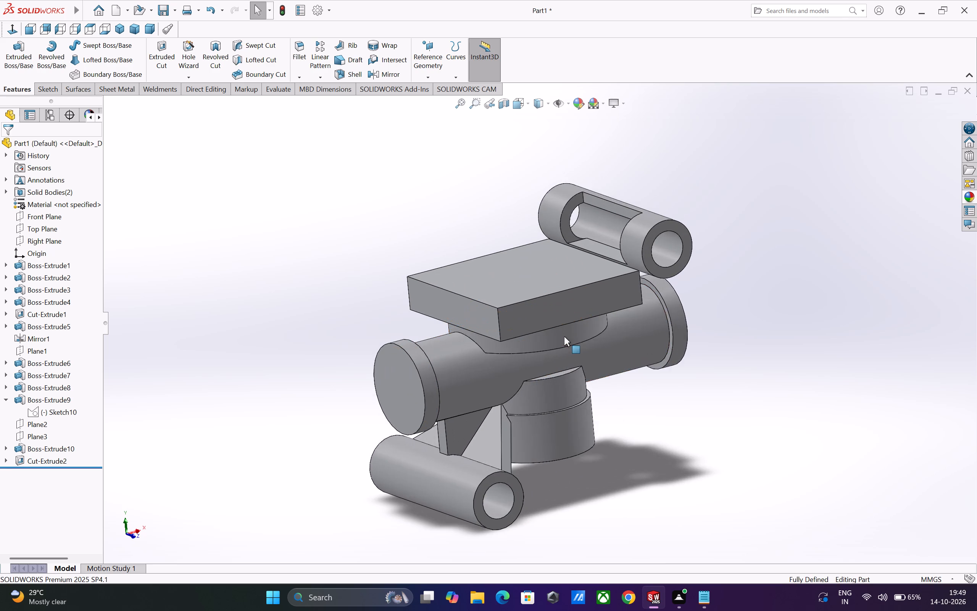
middle_drag(563, 339, 624, 305)
scroll(579, 332, down, 1)
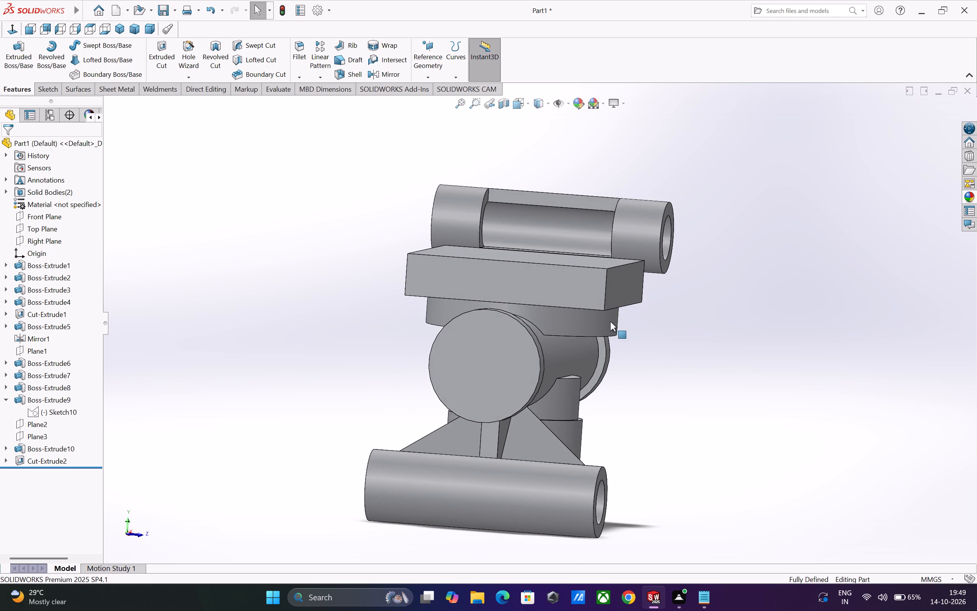
scroll(616, 341, down, 1)
middle_drag(619, 374, 592, 383)
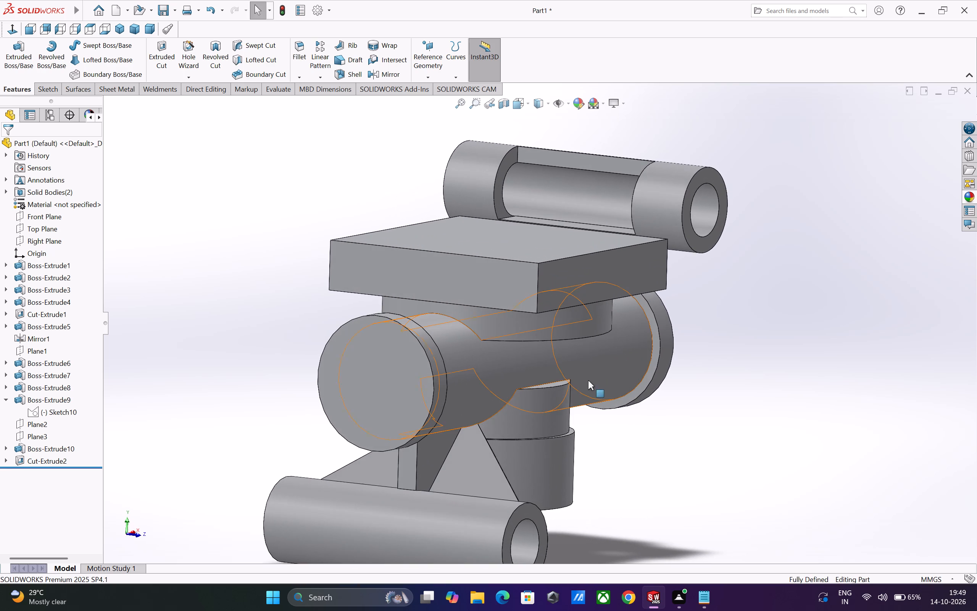
scroll(571, 340, up, 2)
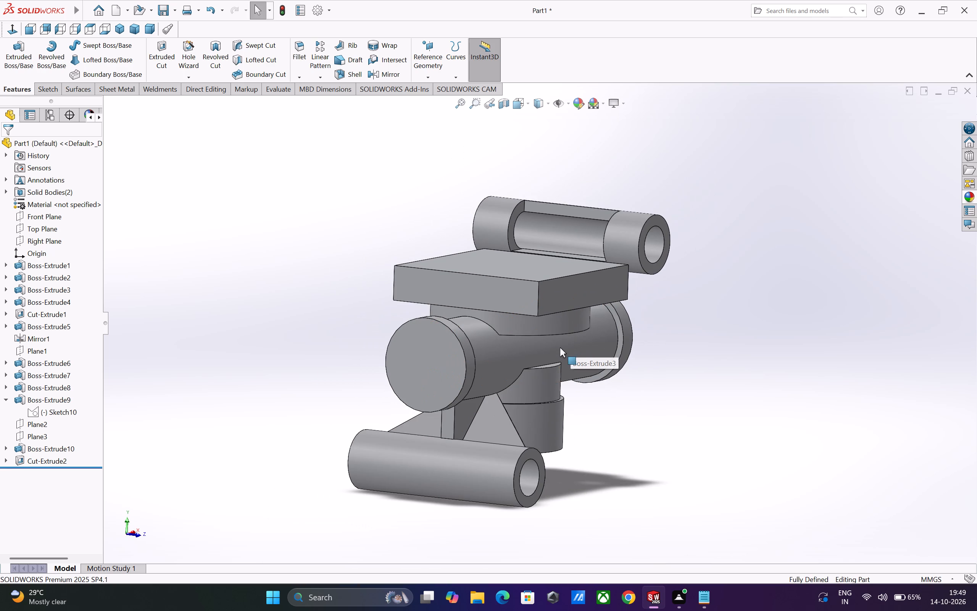
scroll(560, 343, up, 2)
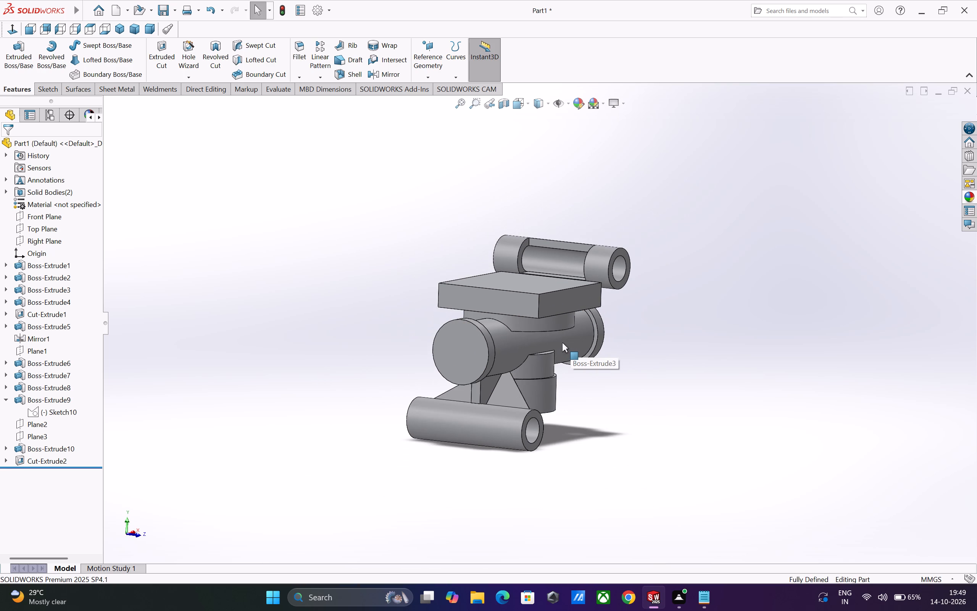
scroll(565, 340, up, 1)
middle_drag(578, 363, 568, 366)
scroll(577, 364, up, 1)
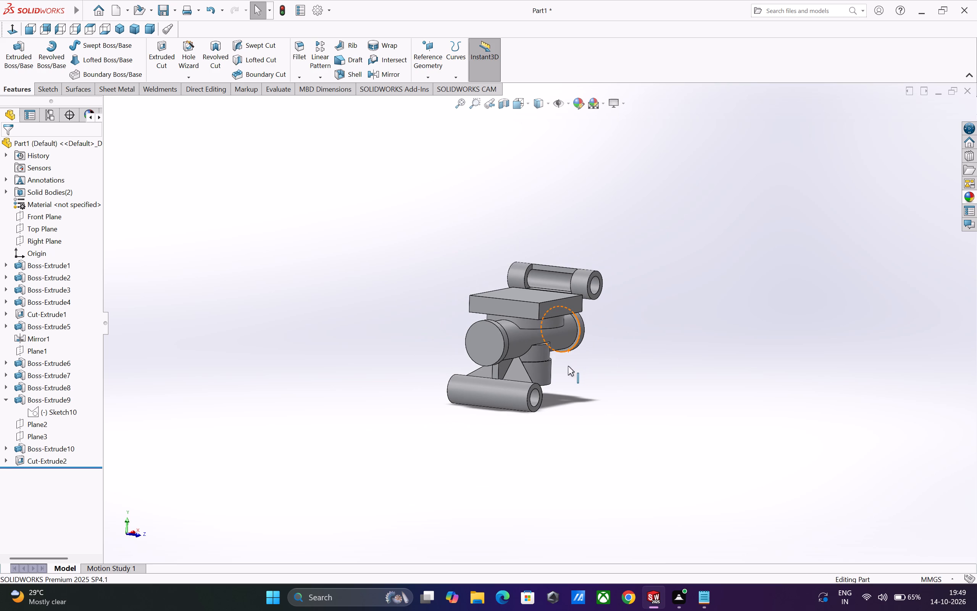
middle_drag(568, 366, 541, 361)
middle_drag(577, 362, 550, 375)
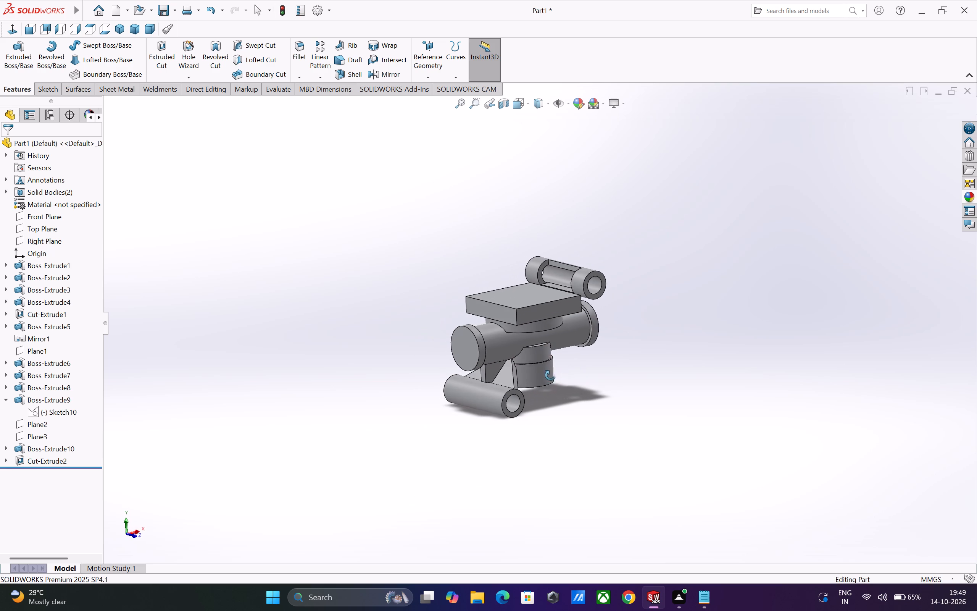
middle_drag(550, 375, 538, 380)
scroll(551, 423, up, 2)
middle_drag(553, 423, 564, 416)
scroll(556, 421, up, 1)
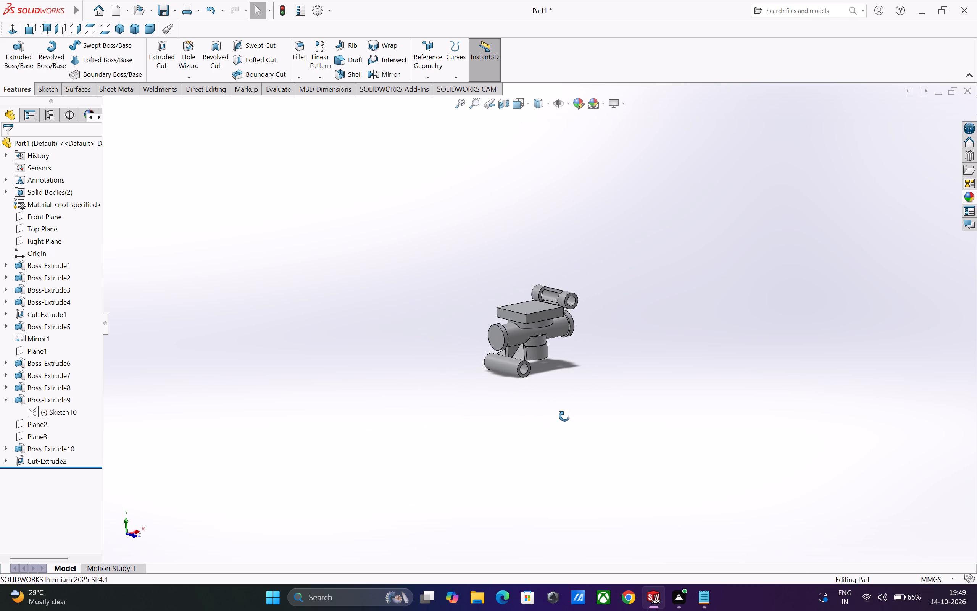
middle_drag(564, 416, 570, 413)
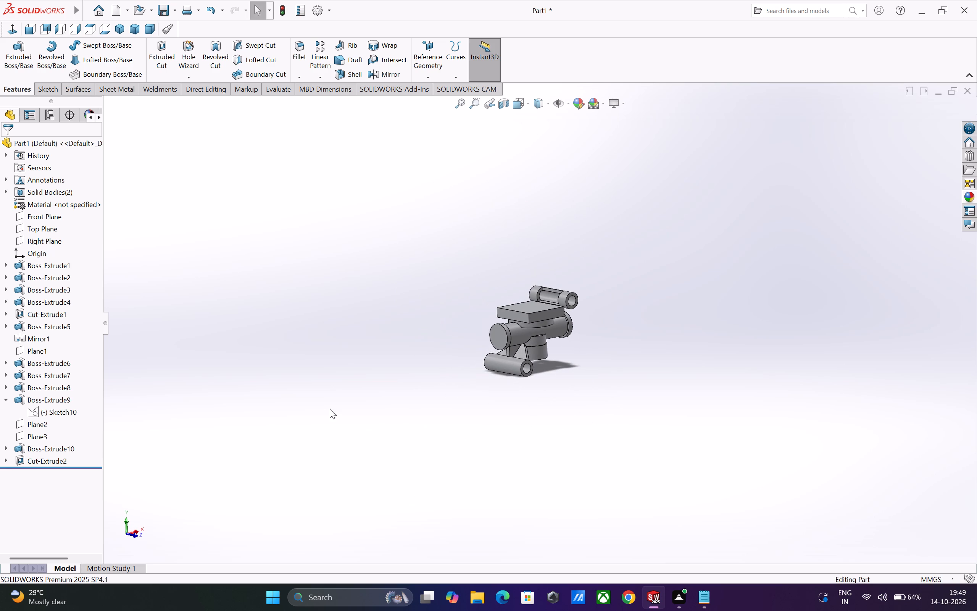
Start a sketch on the Front Plane and convert the 24 mm outer circular edge of the upper offset tube.
click(35, 214)
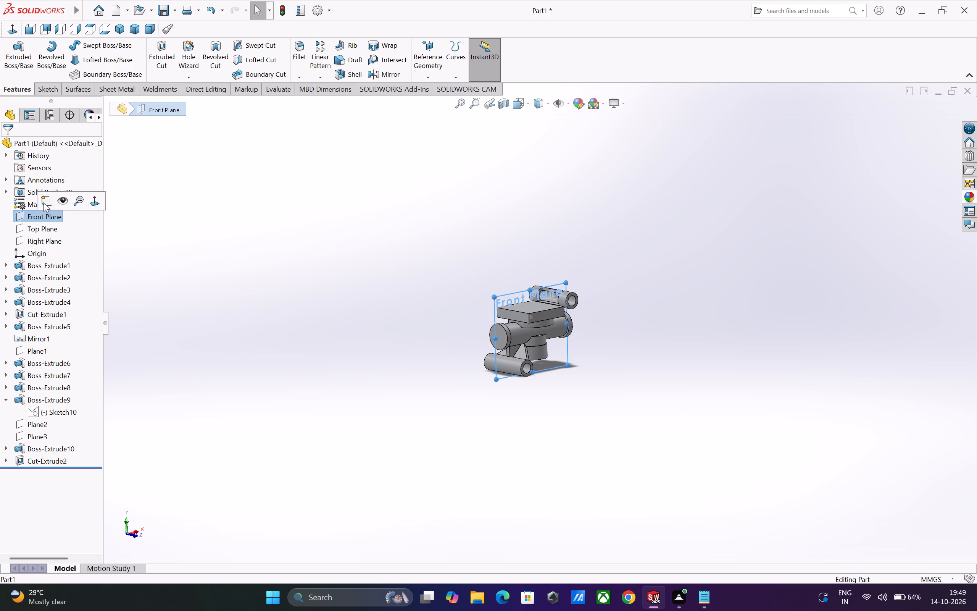
click(44, 202)
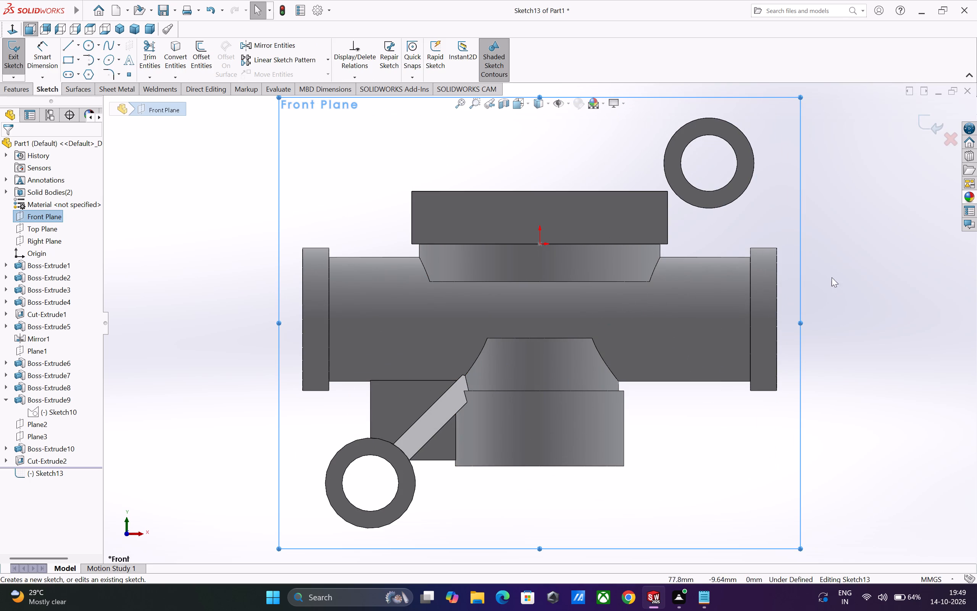
click(745, 191)
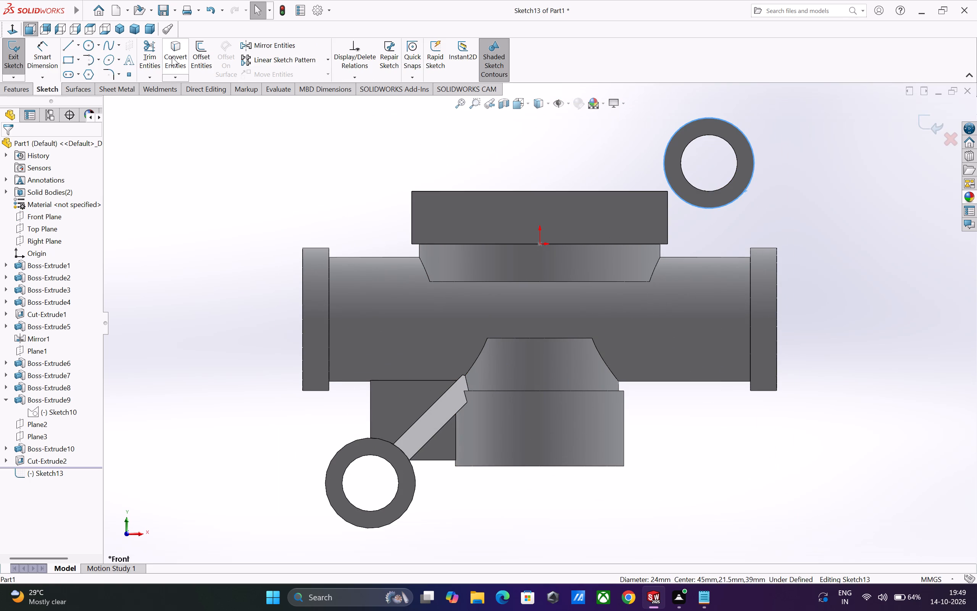
click(172, 57)
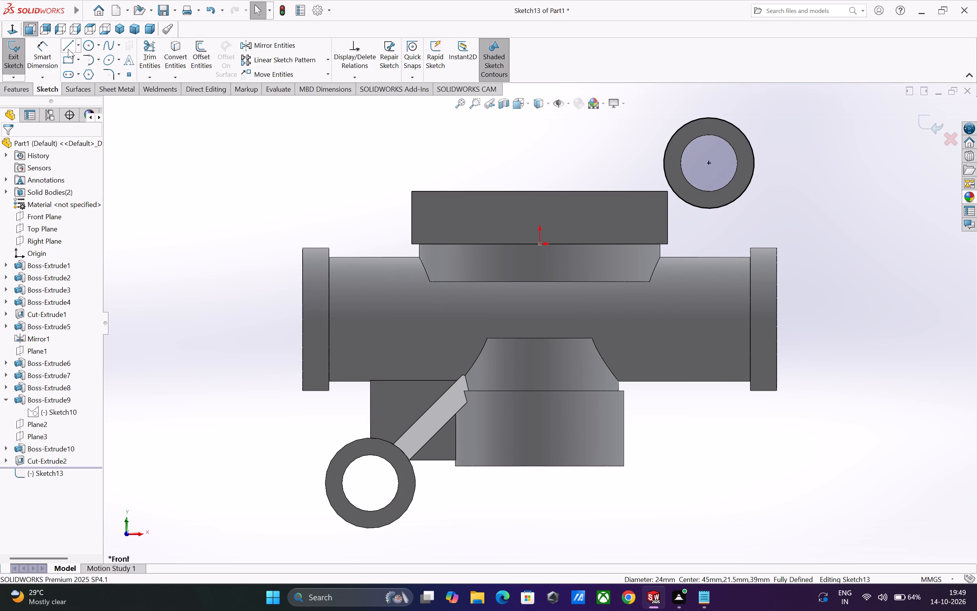
Sketch connected lines from the upper tube circle's outer quadrant: about 36 mm down, 31 mm inward, 25 mm up, and 14 mm back to the circle.
click(68, 48)
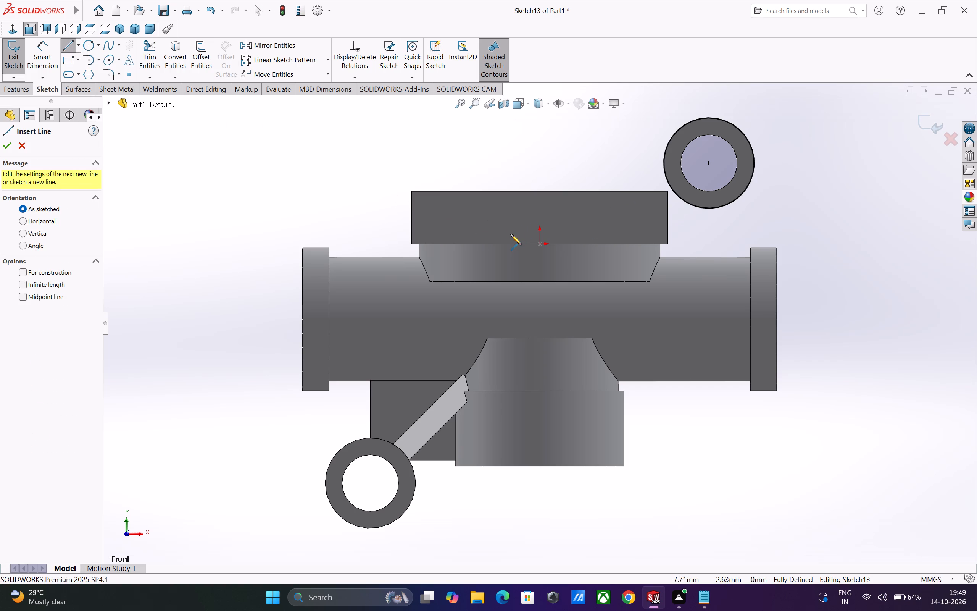
click(754, 163)
click(755, 298)
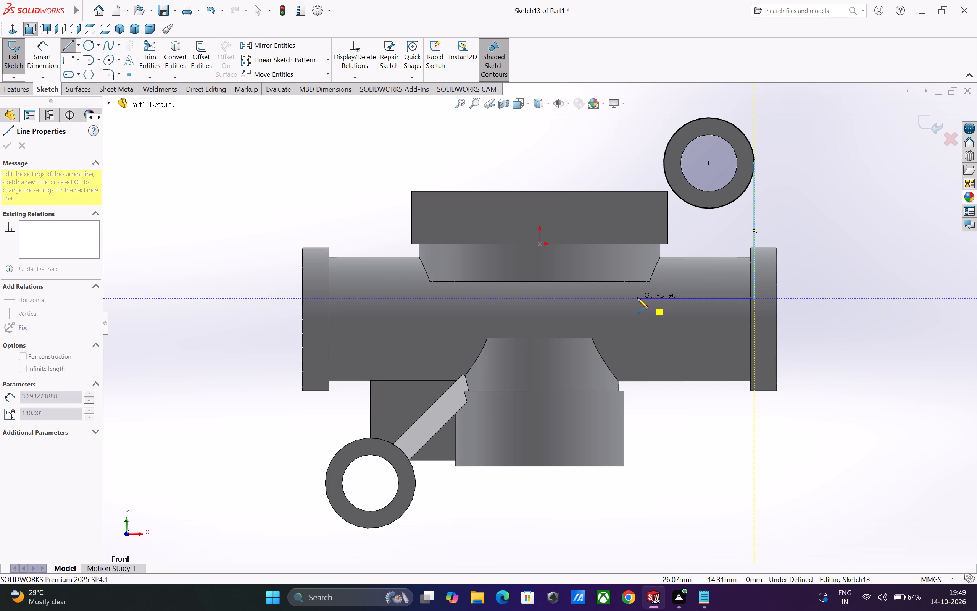
click(637, 298)
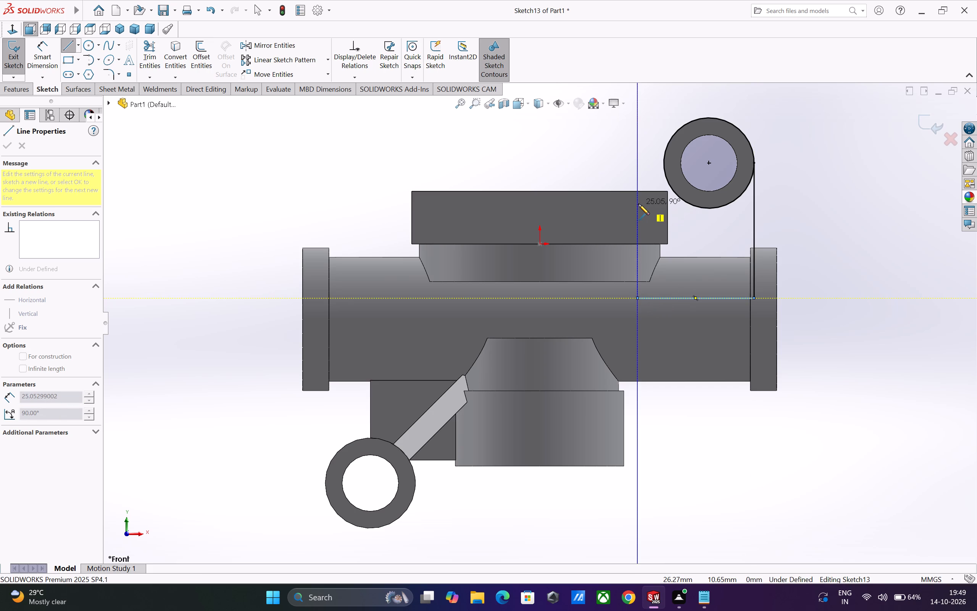
click(638, 204)
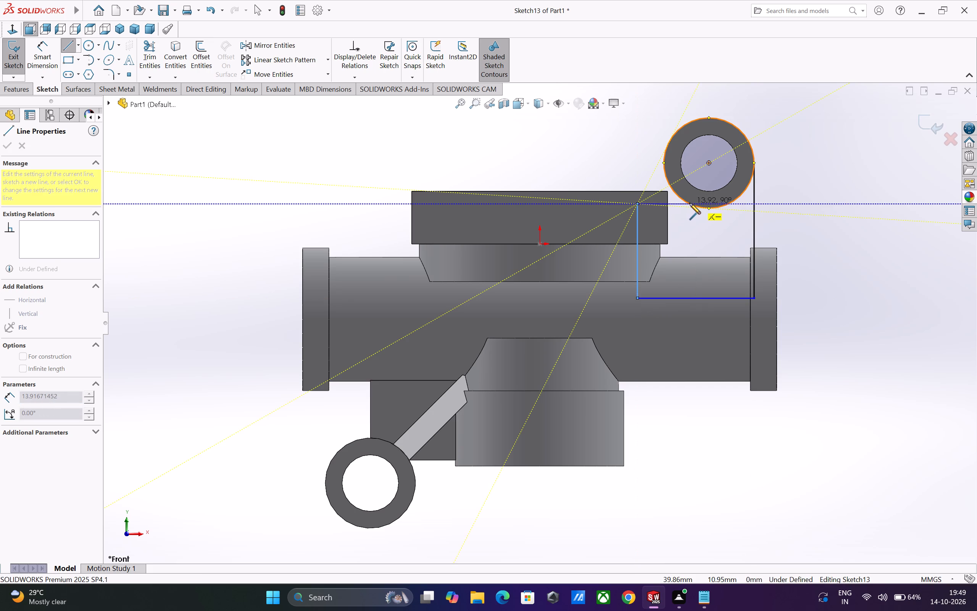
click(690, 204)
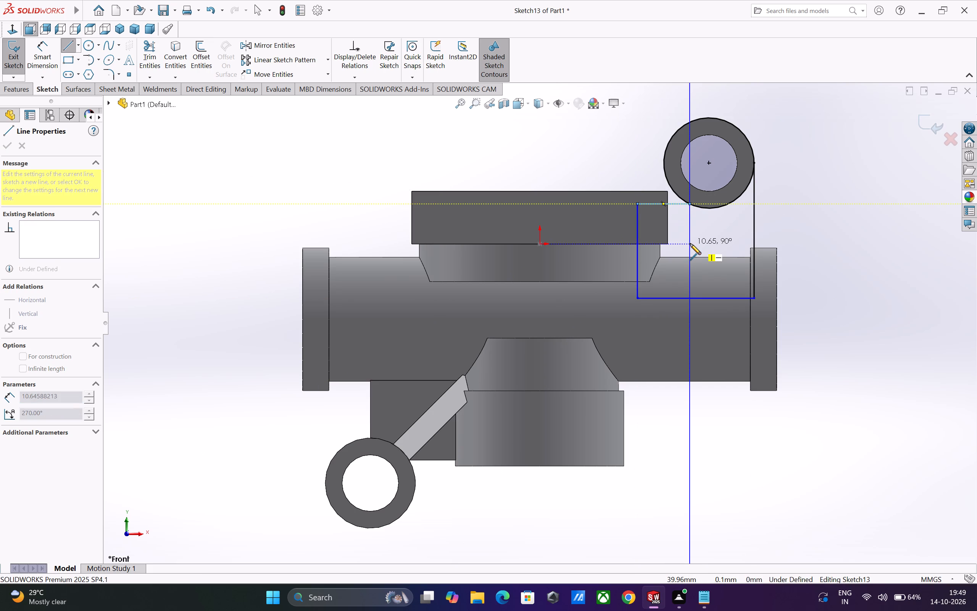
key(Escape)
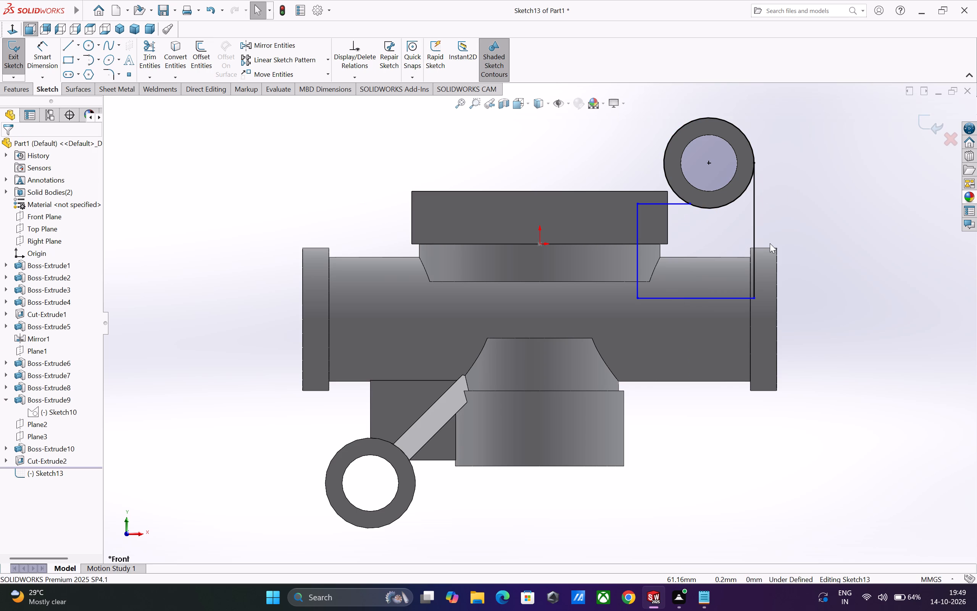
key(Escape)
Draw a horizontal construction line from the upper tube circle's centre to its outer quadrant where the vertical line starts.
click(73, 40)
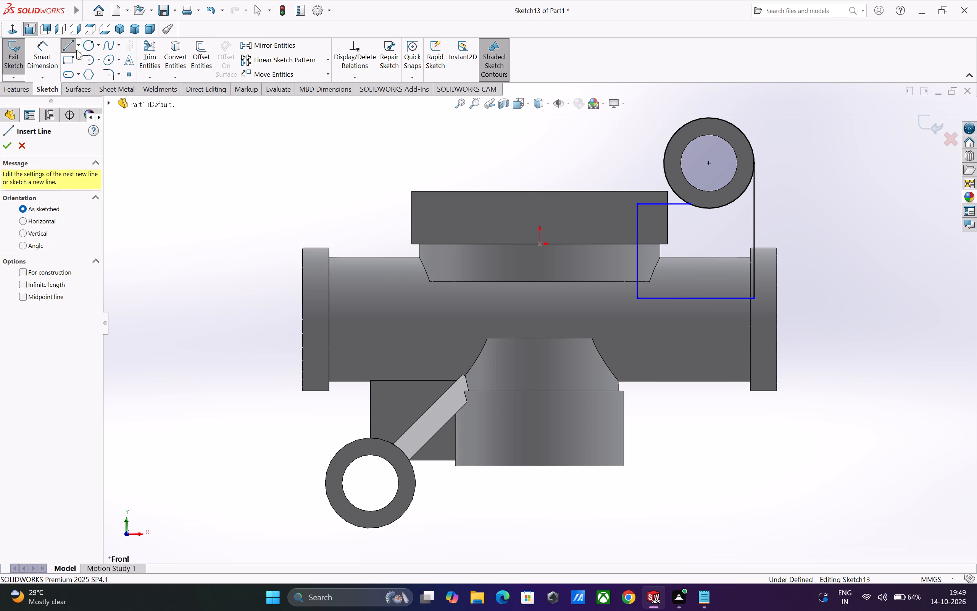
click(22, 272)
click(710, 162)
click(755, 162)
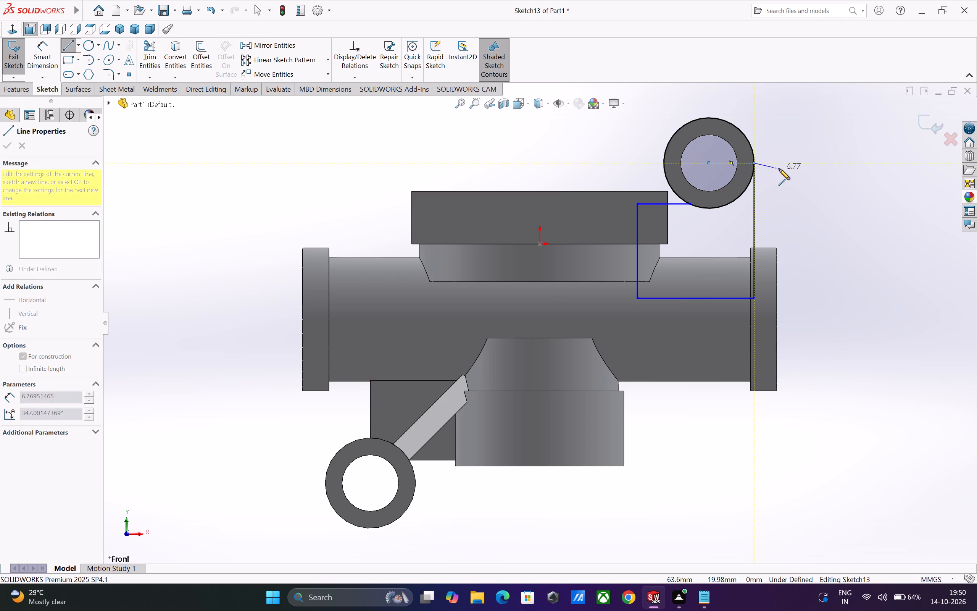
key(Escape)
Power-trim the converted circle's arc outside the connecting profile, keeping the trimmed part as construction geometry.
scroll(732, 247, up, 2)
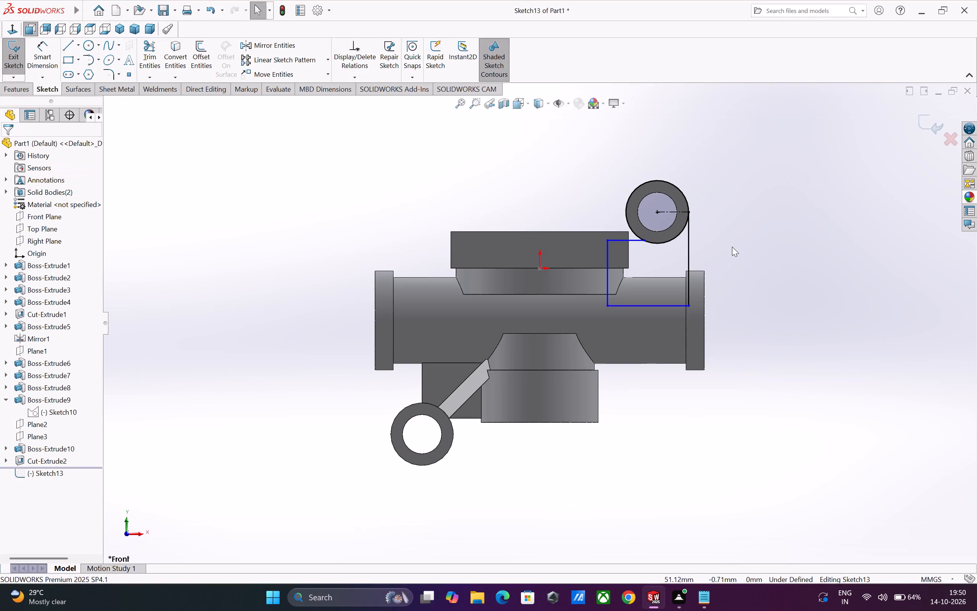
scroll(692, 225, down, 2)
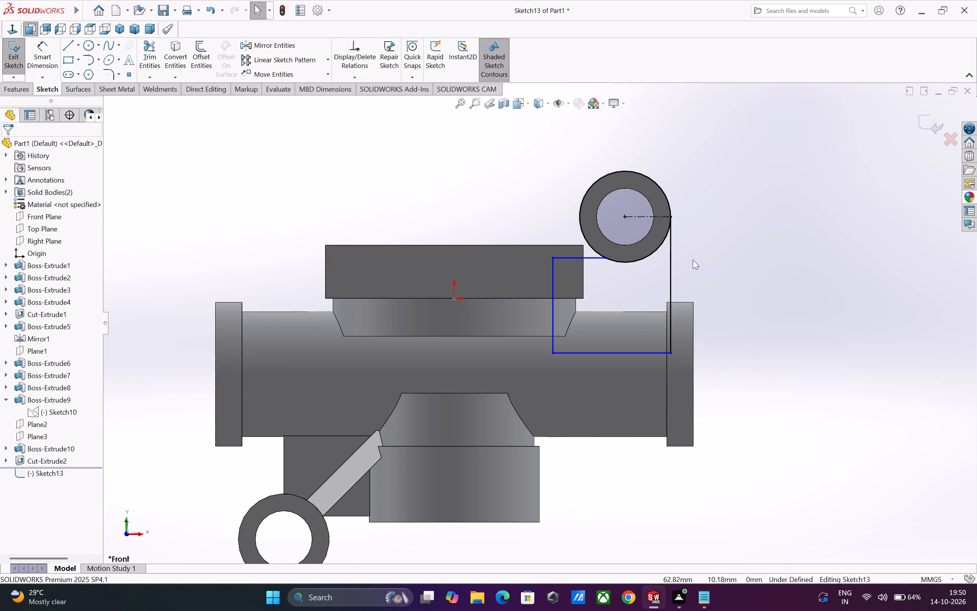
scroll(632, 265, down, 2)
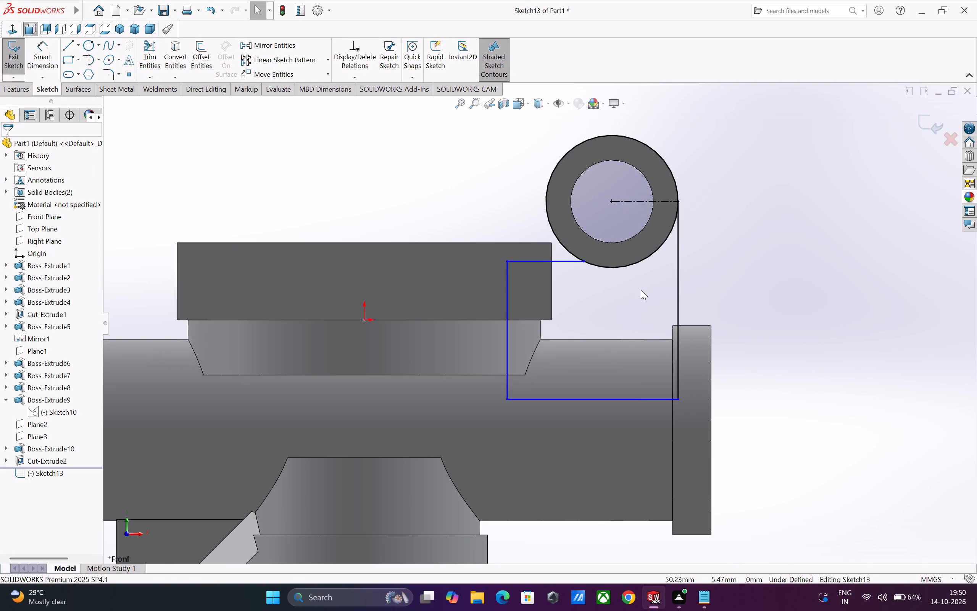
scroll(641, 290, up, 1)
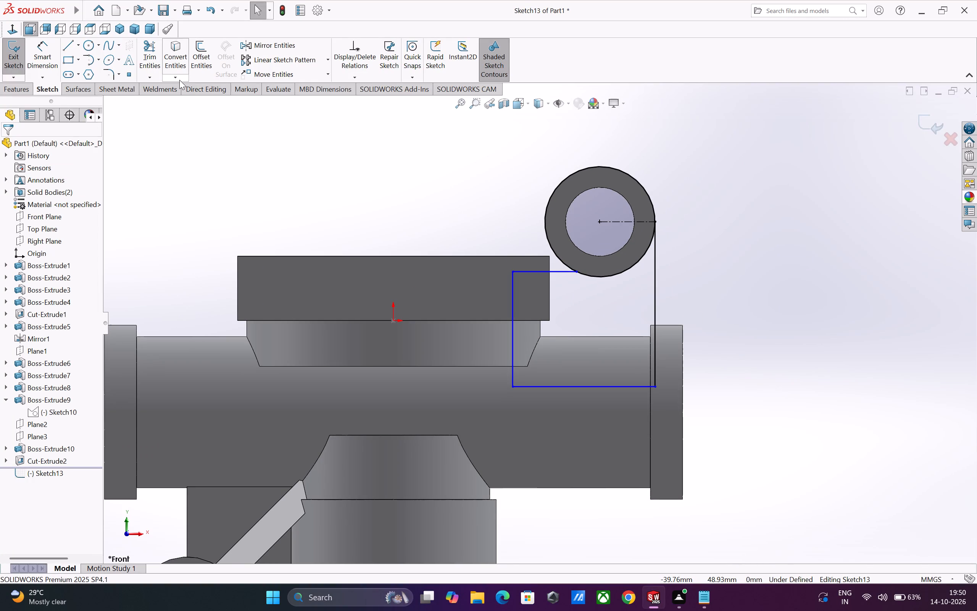
click(153, 56)
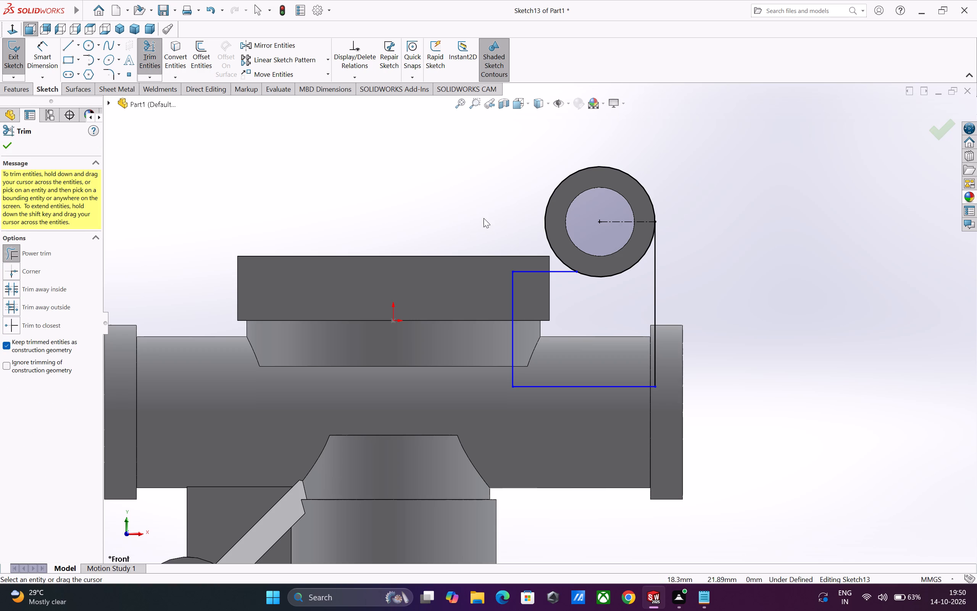
drag(513, 204, 554, 211)
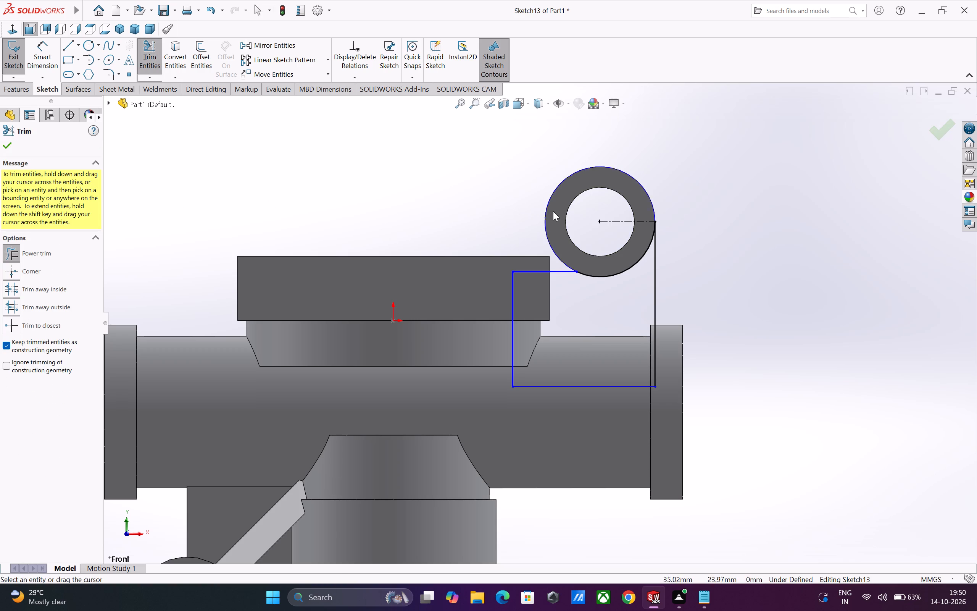
scroll(640, 304, up, 1)
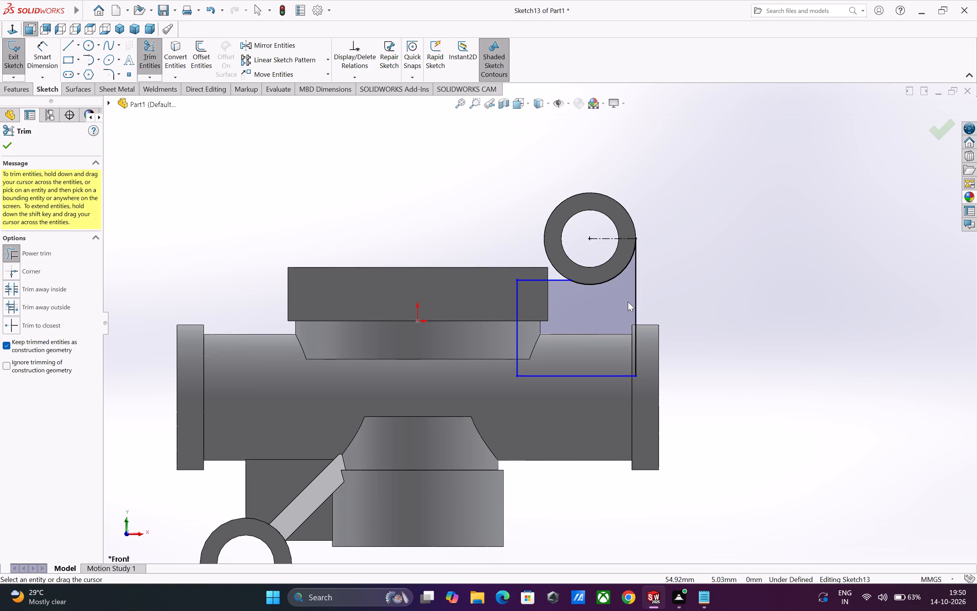
scroll(628, 302, down, 2)
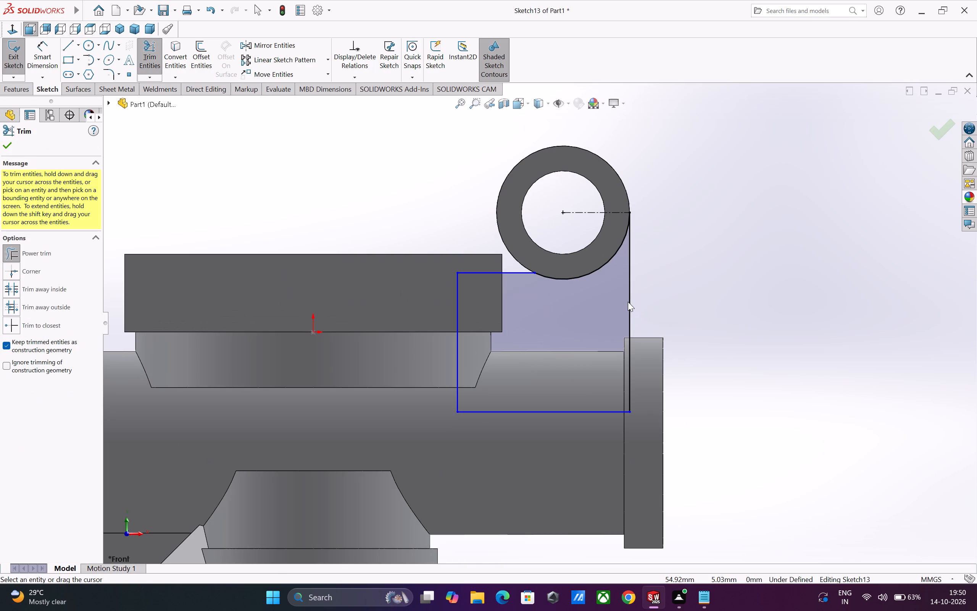
key(Escape)
Examine the relations of the trimmed circle's arcs and the endpoint of the profile's short horizontal line.
click(522, 264)
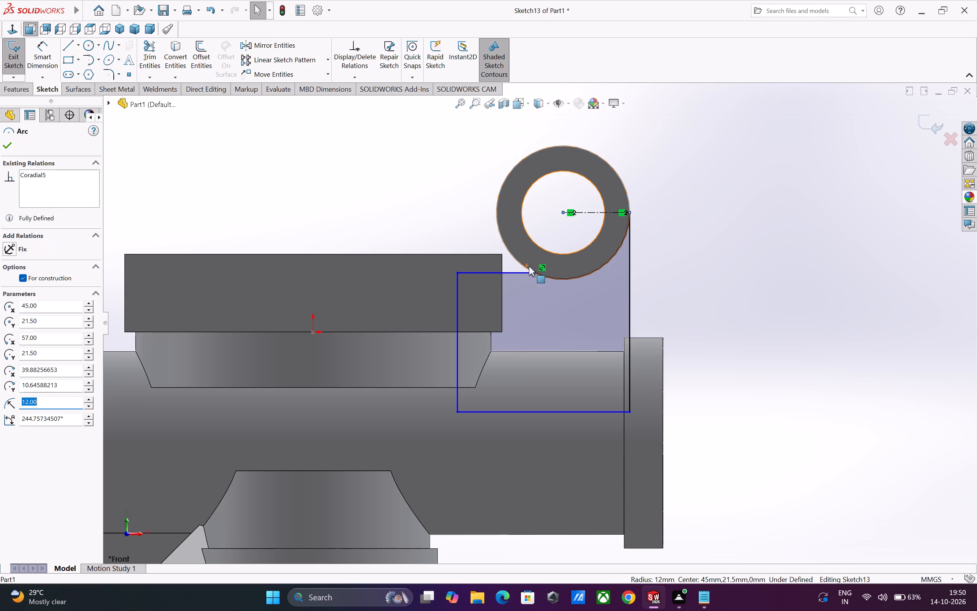
ctrl+click(534, 272)
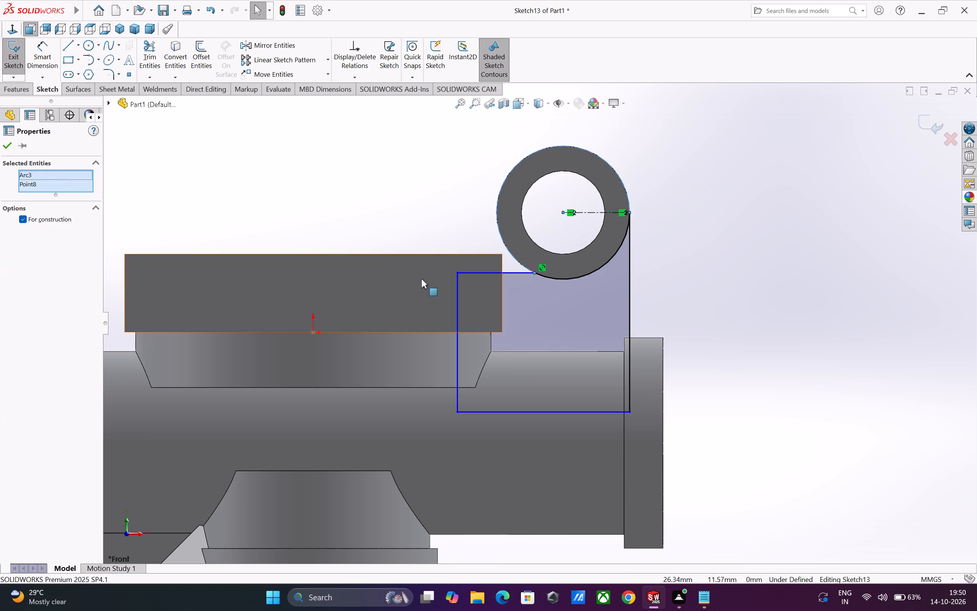
click(392, 202)
key(Escape)
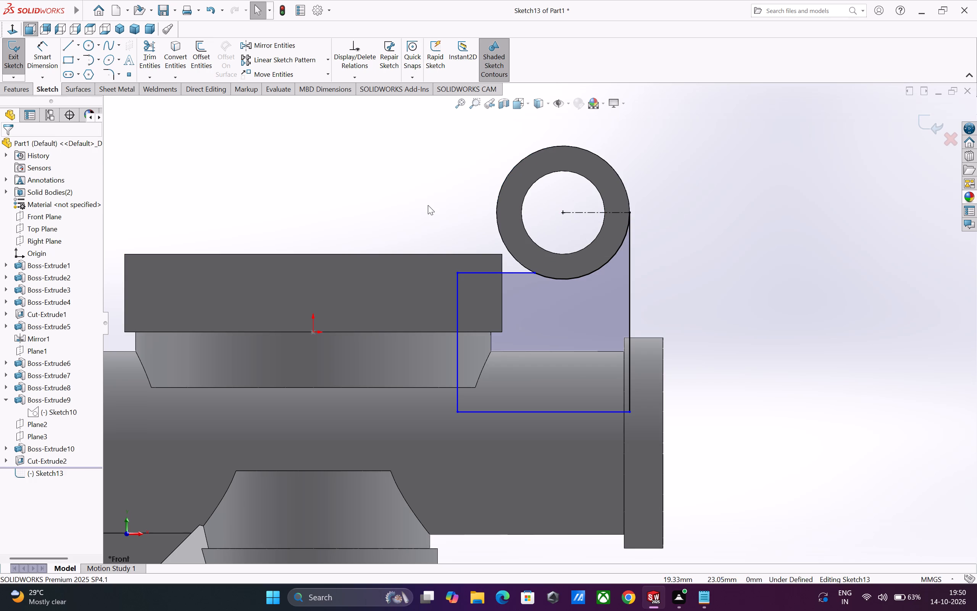
key(Escape)
click(535, 272)
key(Escape)
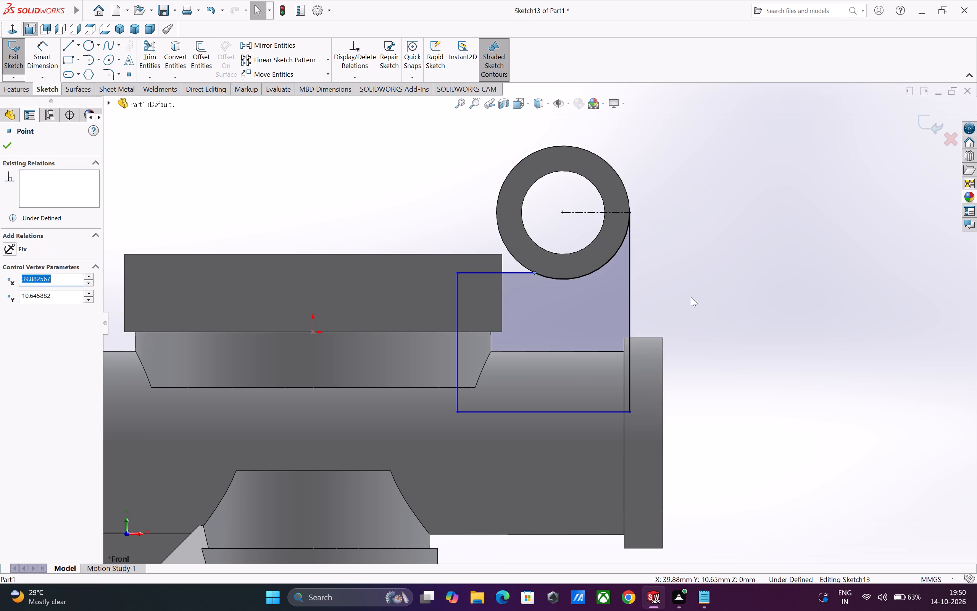
ctrl+click(577, 278)
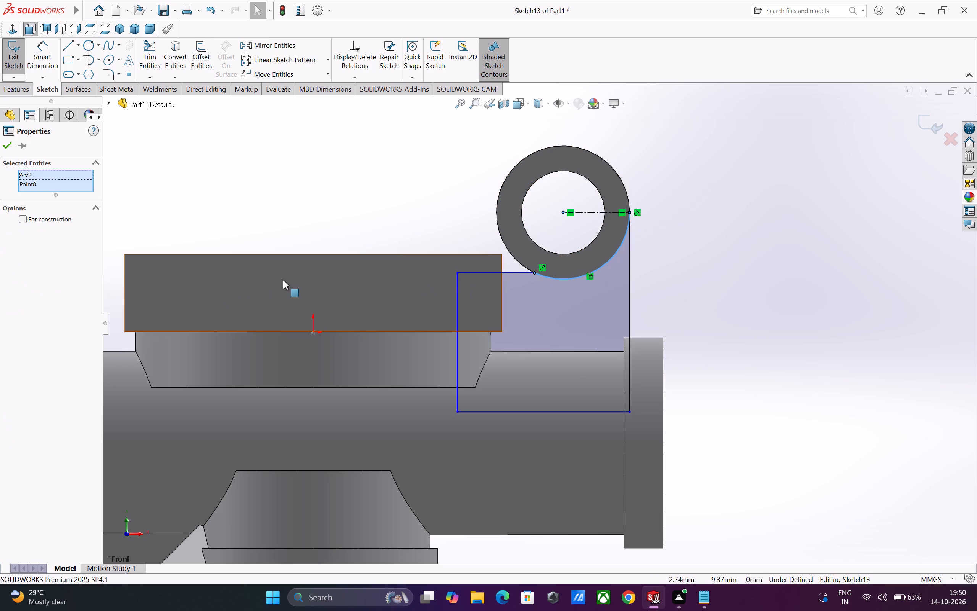
click(6, 143)
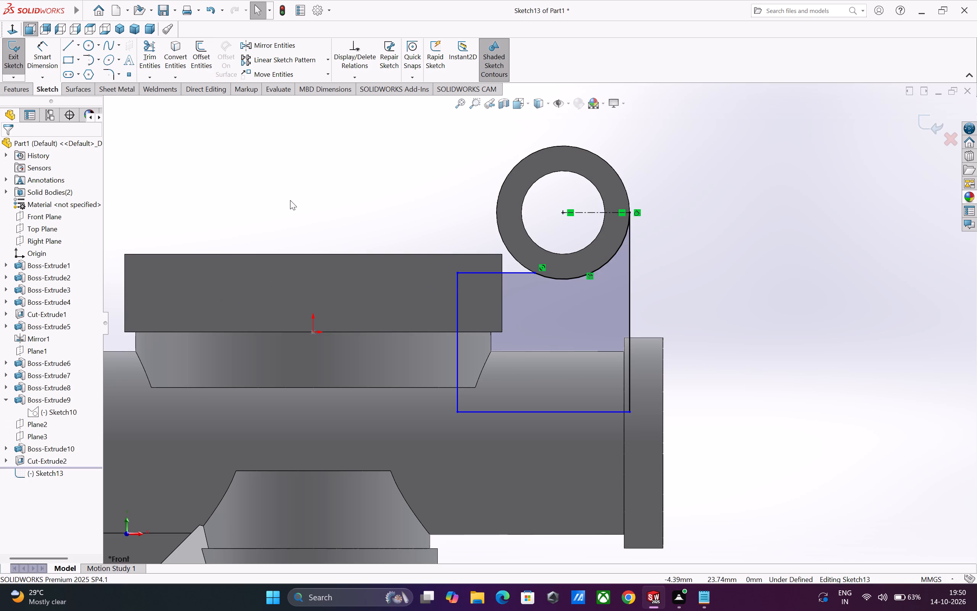
click(292, 201)
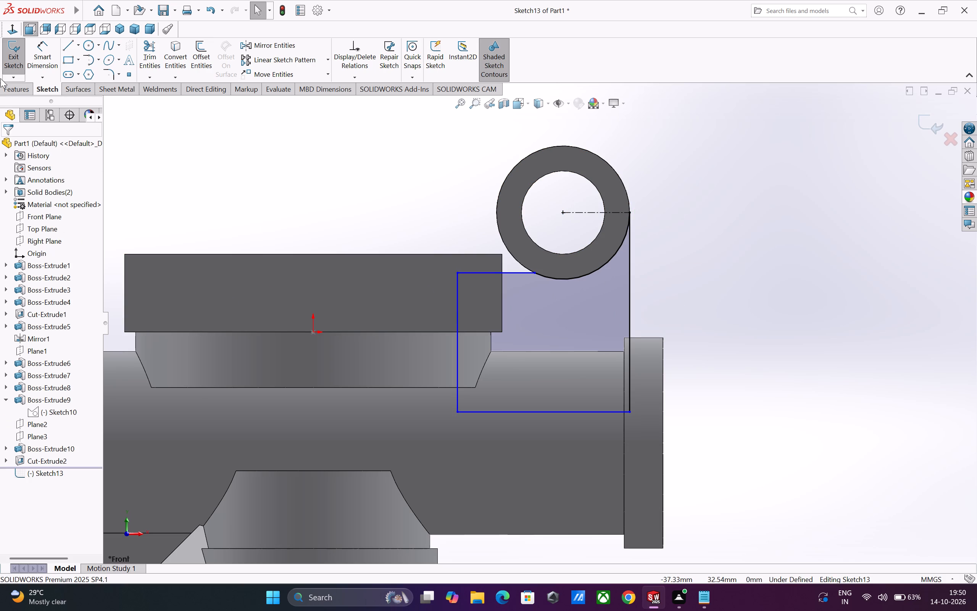
Extrude the connecting profile 6 mm Mid Plane with merged result to join the upper offset tube to the body.
click(8, 87)
click(11, 61)
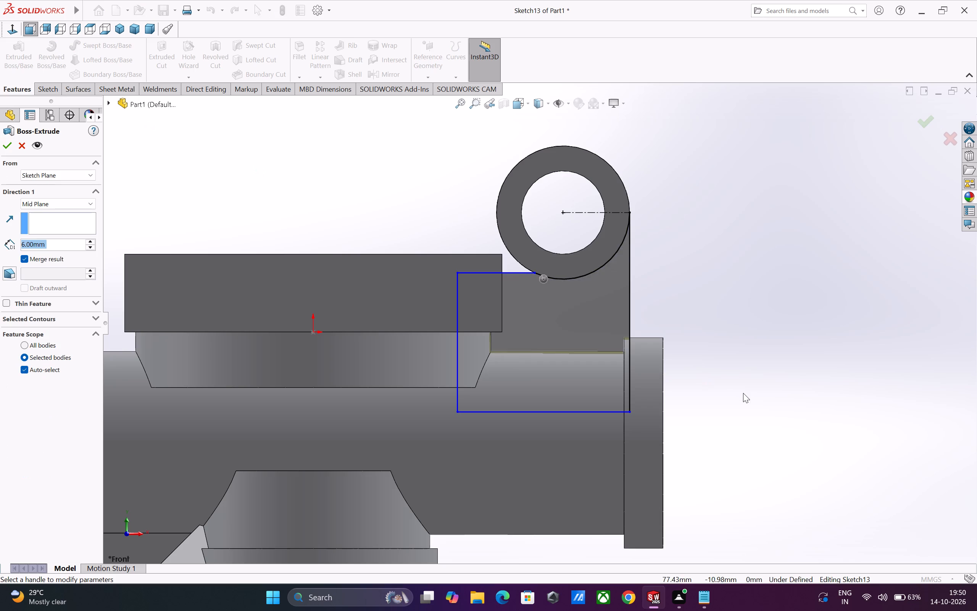
middle_drag(743, 393, 705, 415)
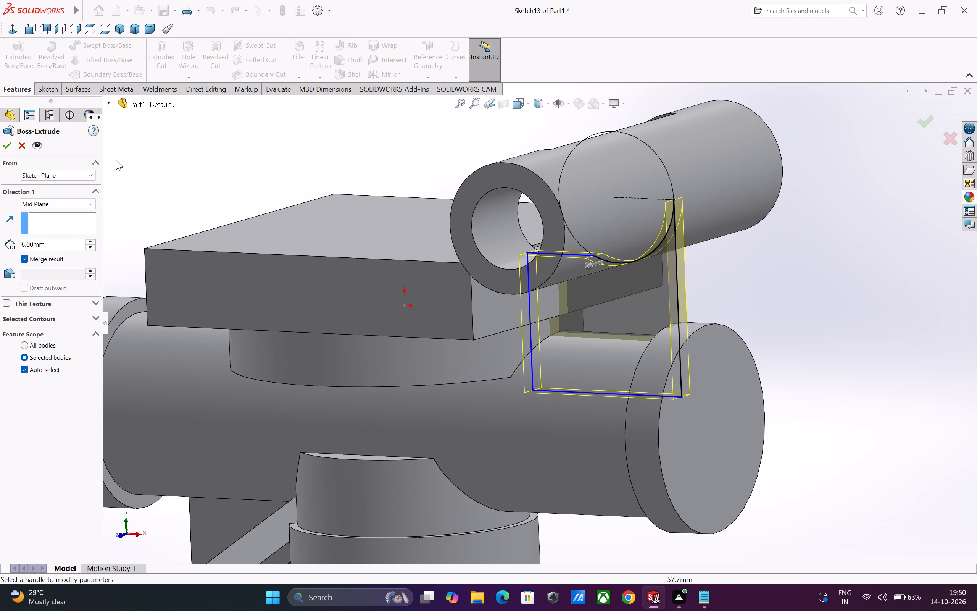
click(10, 143)
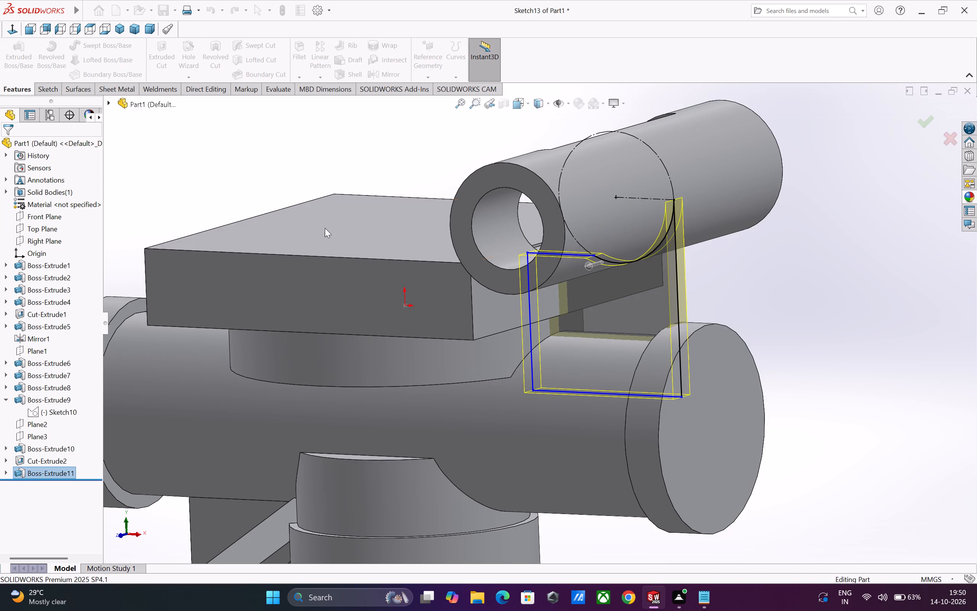
click(855, 323)
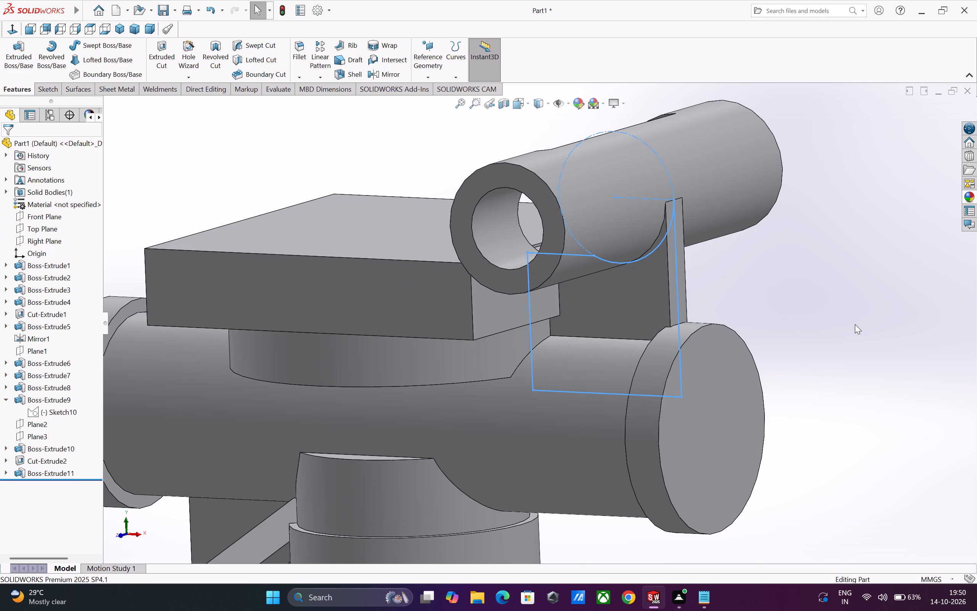
Start a new Hole Wizard hole using the straight tap hole type.
middle_drag(855, 324, 886, 297)
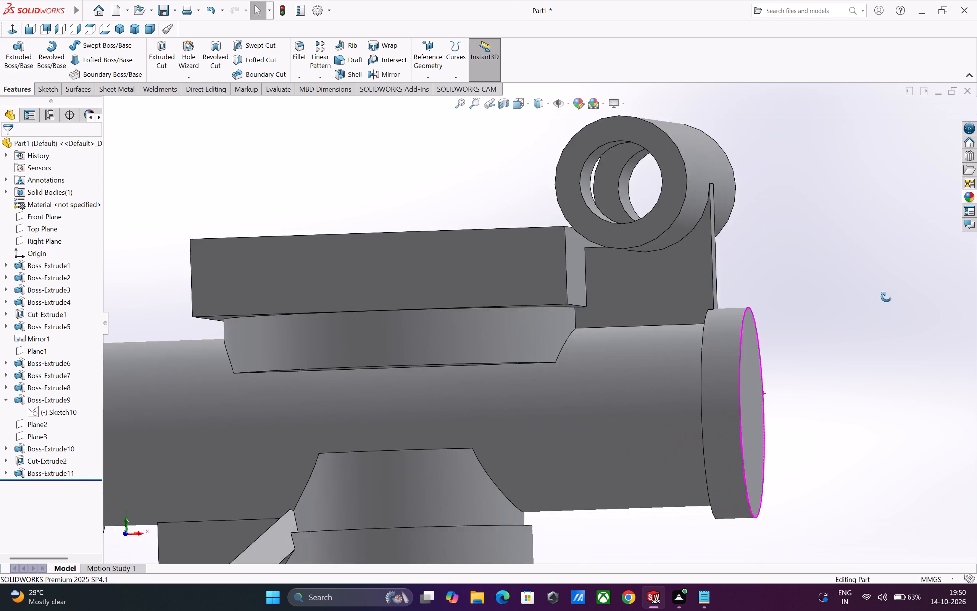
middle_drag(886, 297, 877, 300)
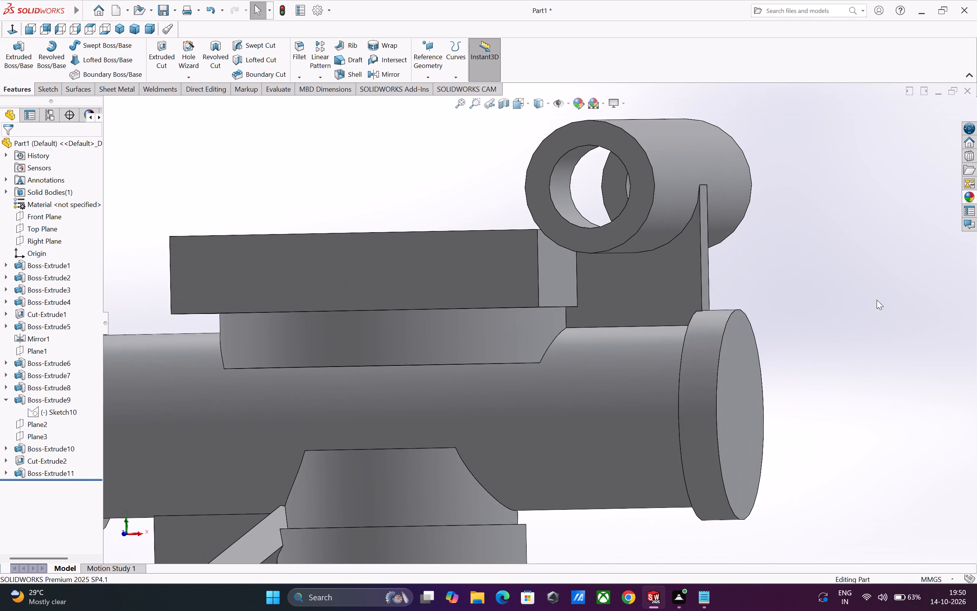
scroll(806, 375, up, 4)
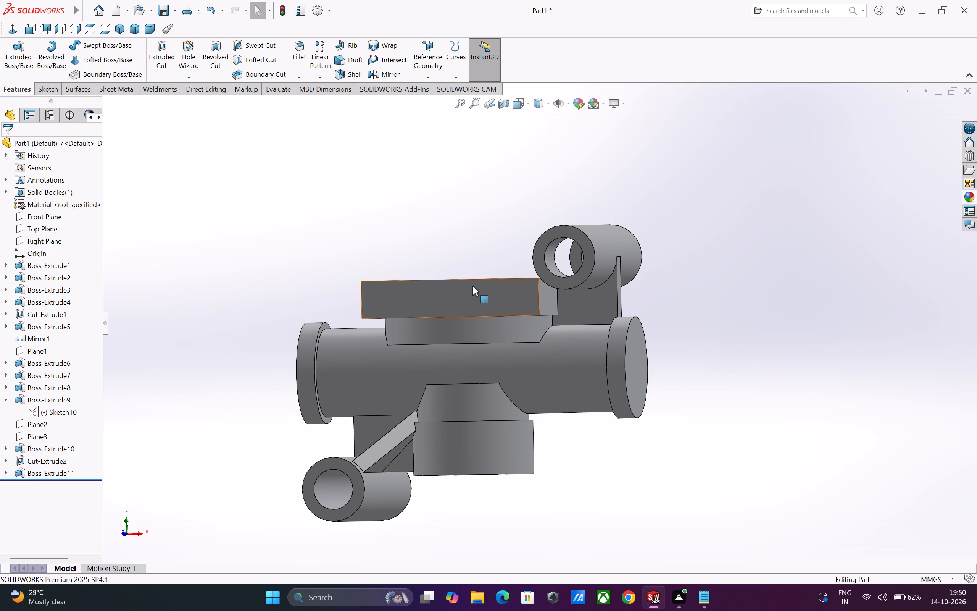
middle_drag(473, 286, 490, 430)
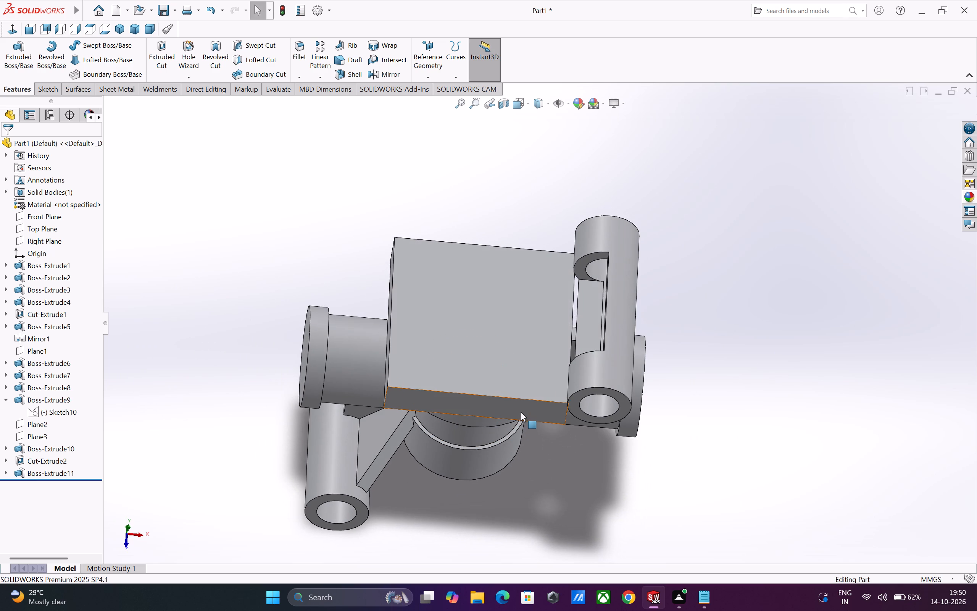
scroll(520, 411, up, 1)
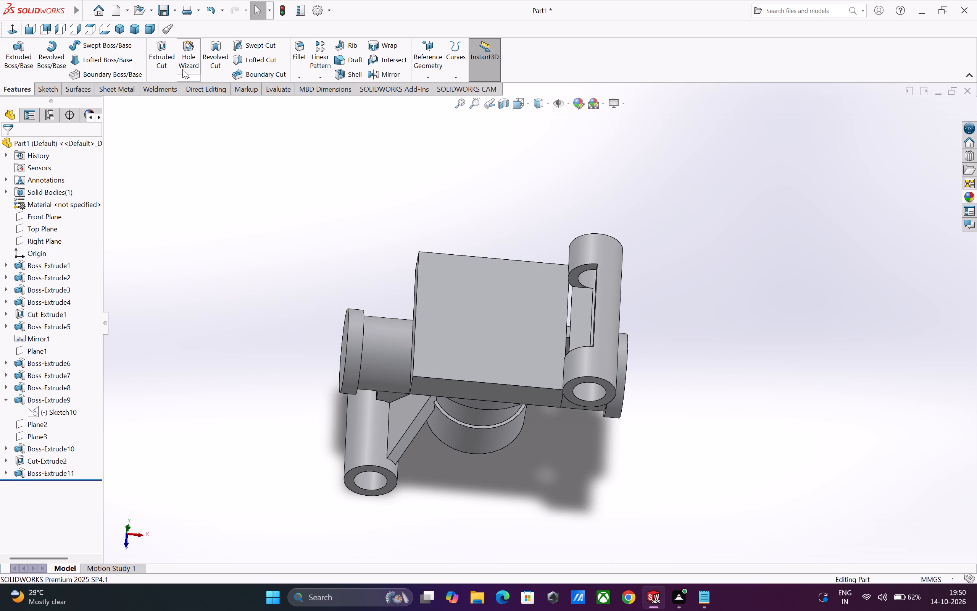
click(182, 58)
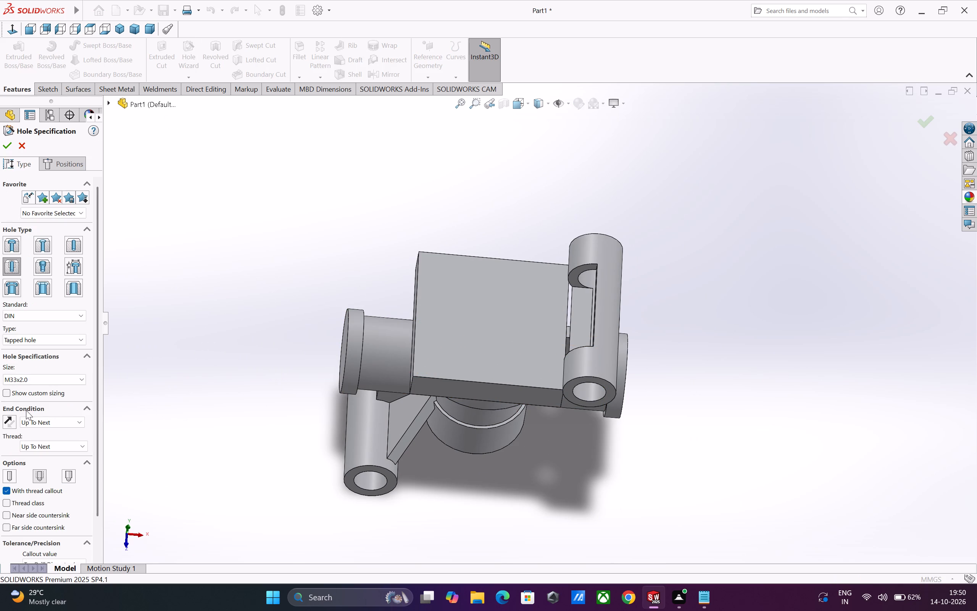
click(15, 270)
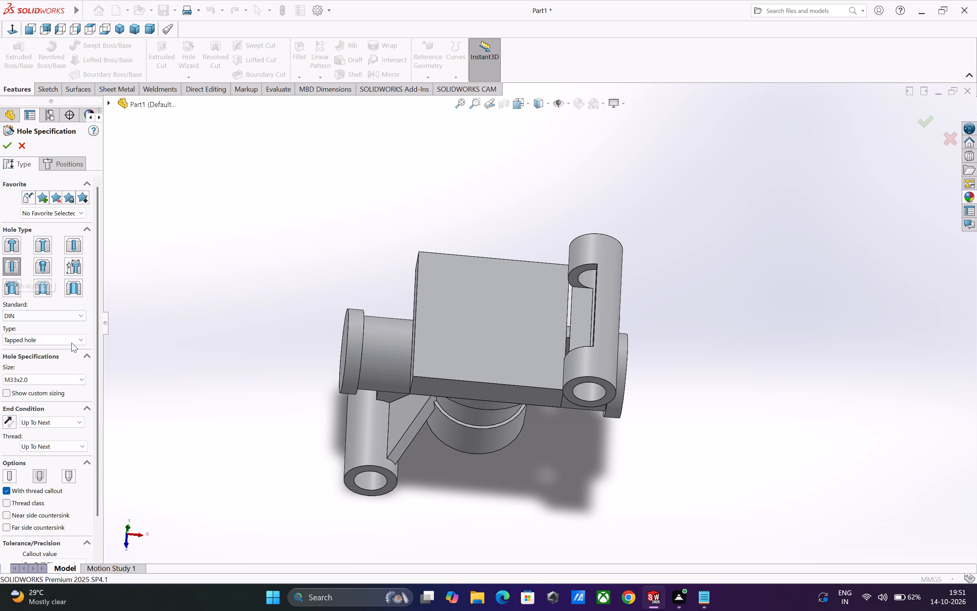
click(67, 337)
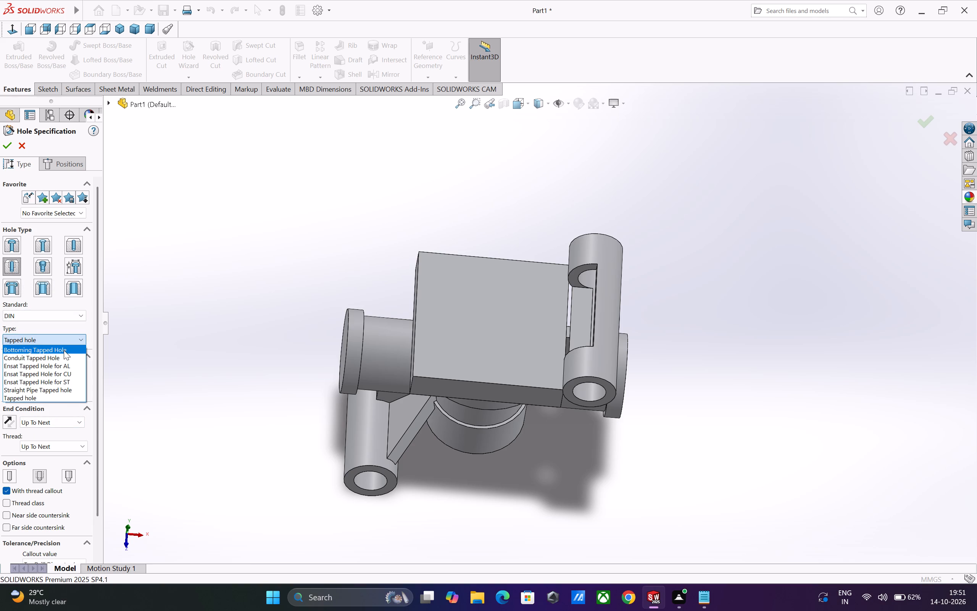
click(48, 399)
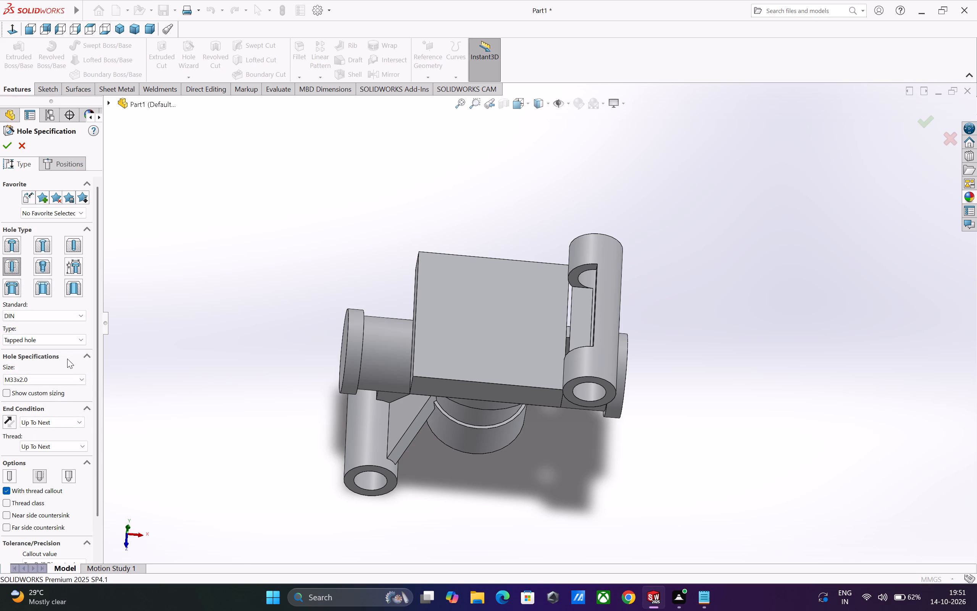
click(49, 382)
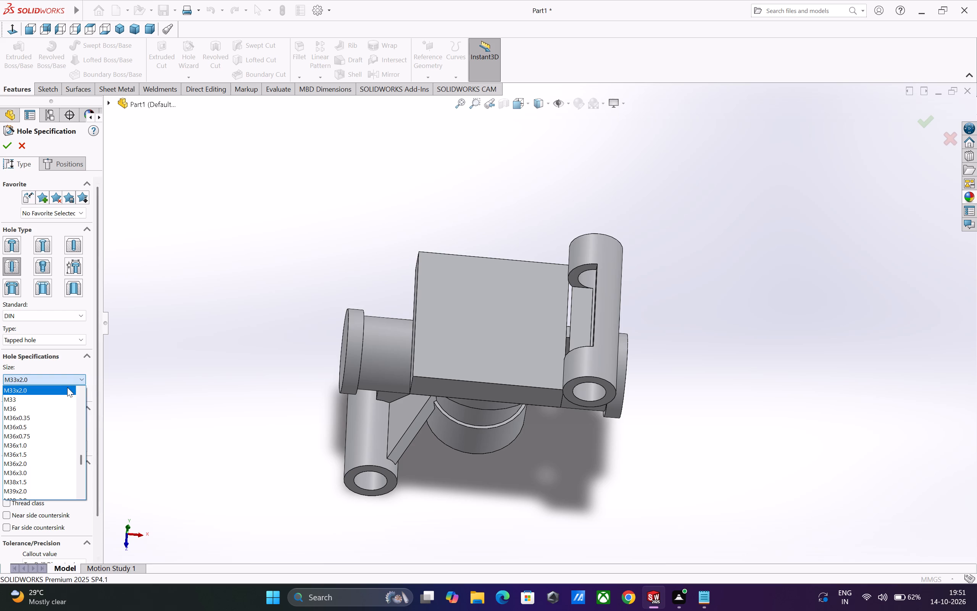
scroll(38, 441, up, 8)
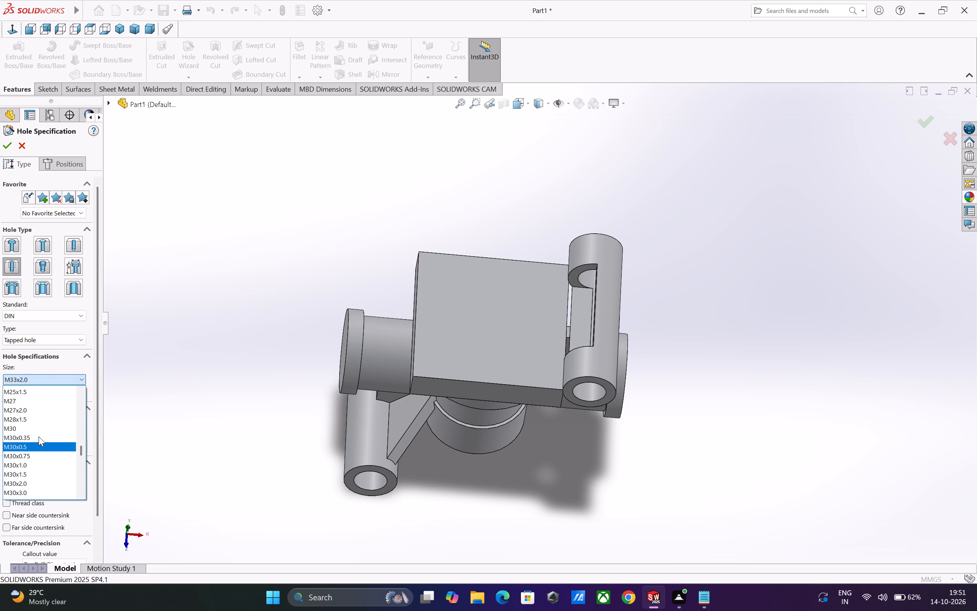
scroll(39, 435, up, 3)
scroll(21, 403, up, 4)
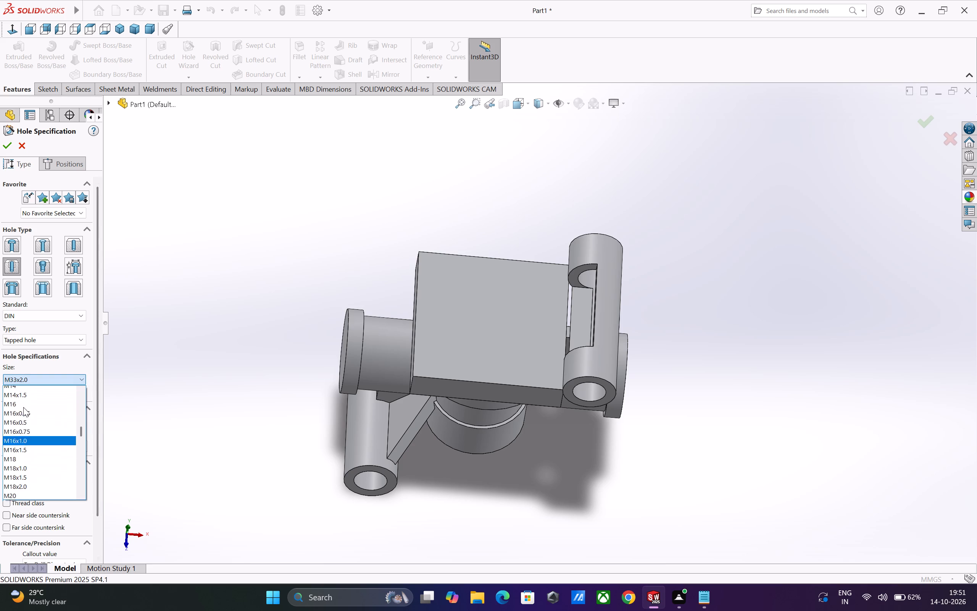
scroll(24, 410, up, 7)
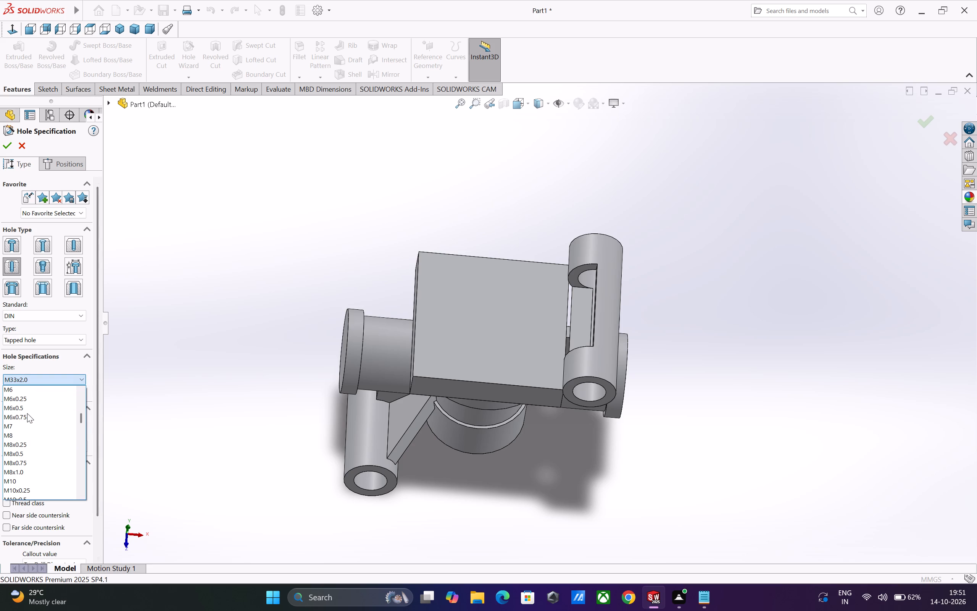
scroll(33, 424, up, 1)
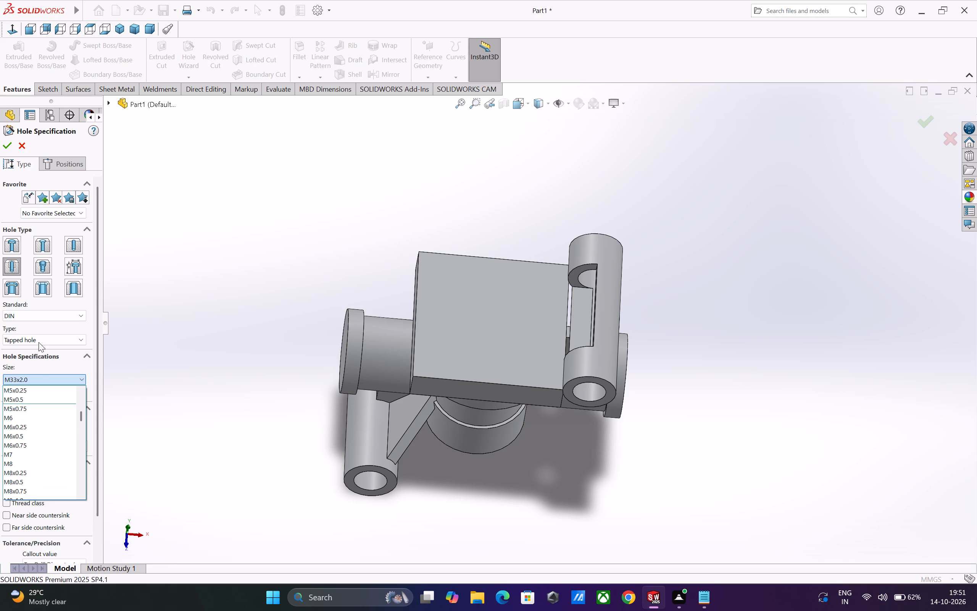
Set the tapped hole's standard to ANSI Metric and its size to M6x1.0.
click(64, 315)
click(64, 315)
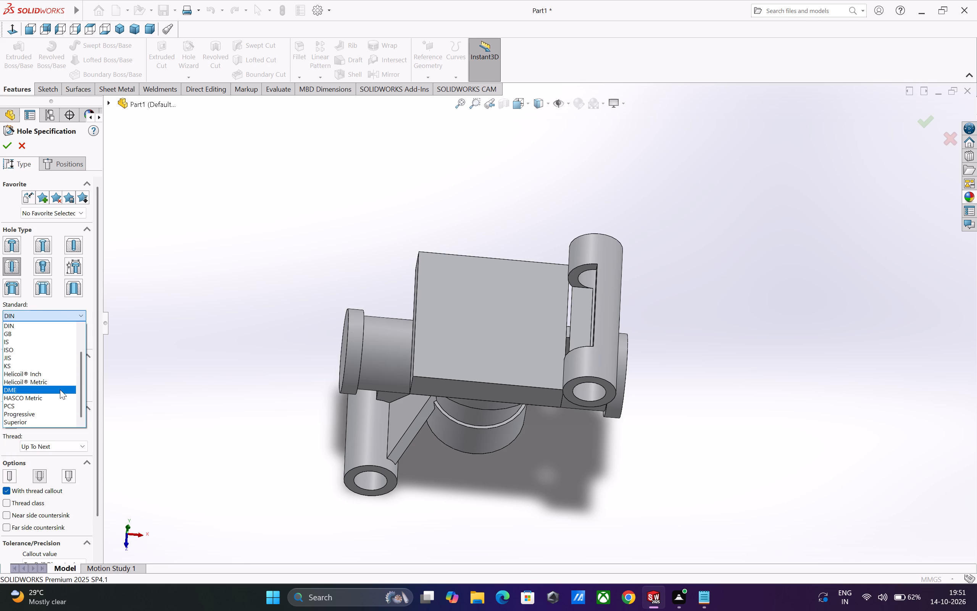
scroll(60, 390, down, 2)
scroll(59, 413, up, 2)
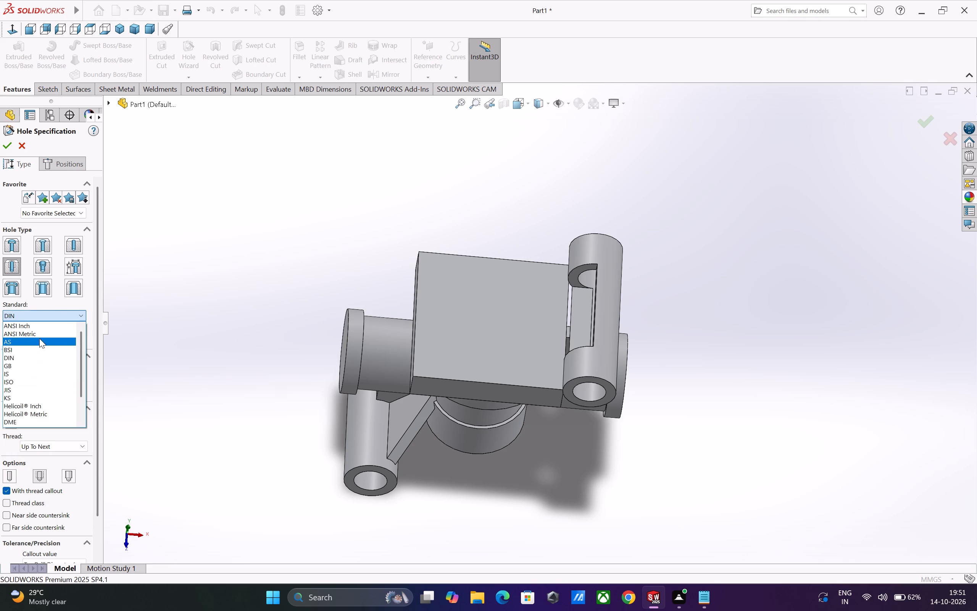
click(39, 331)
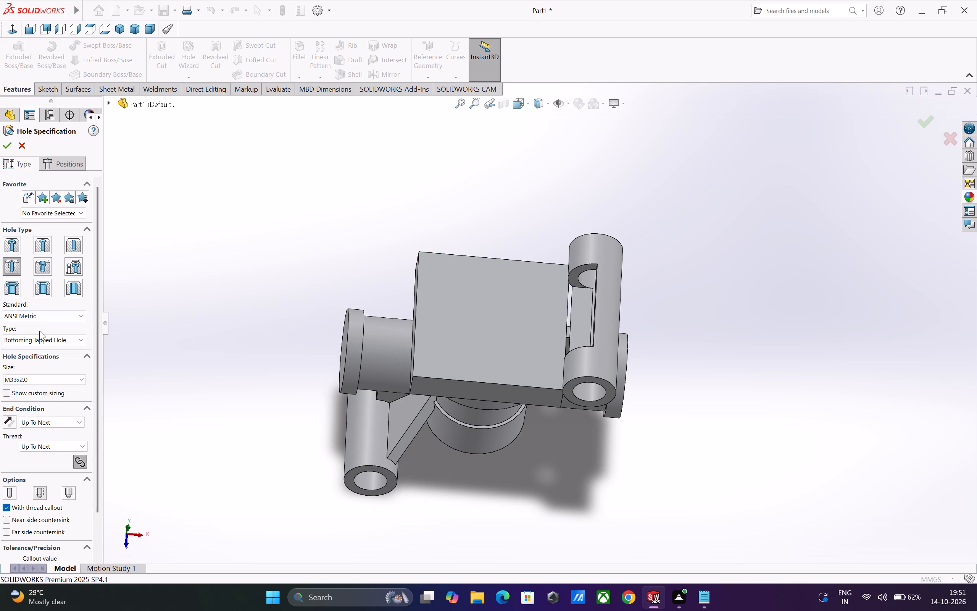
click(57, 380)
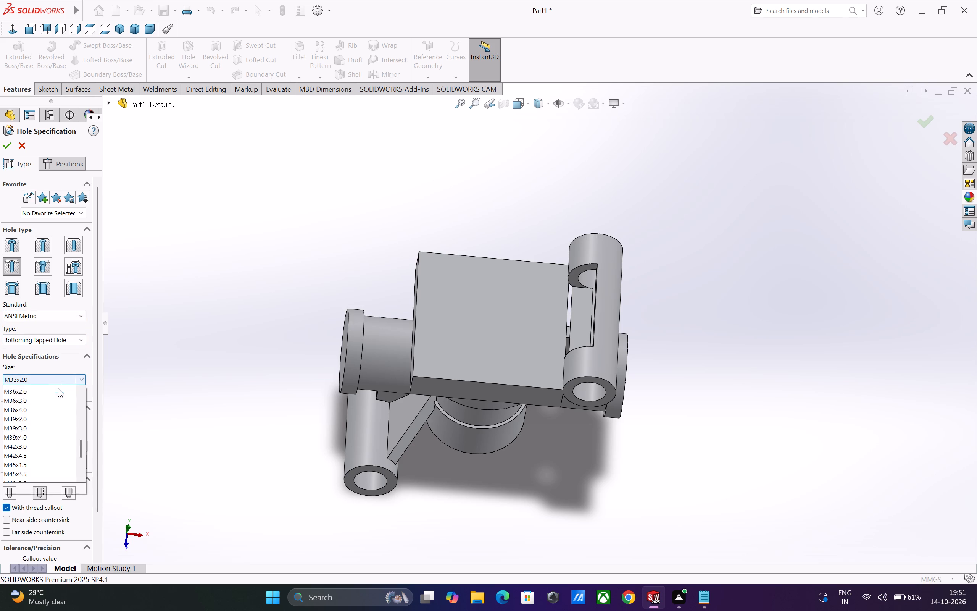
scroll(44, 434, up, 9)
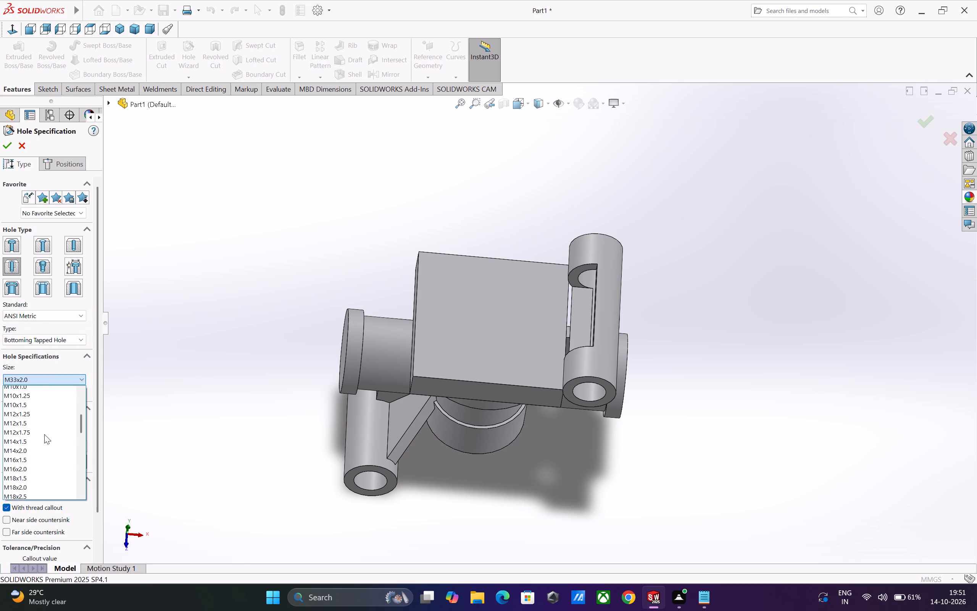
scroll(44, 434, up, 2)
click(37, 425)
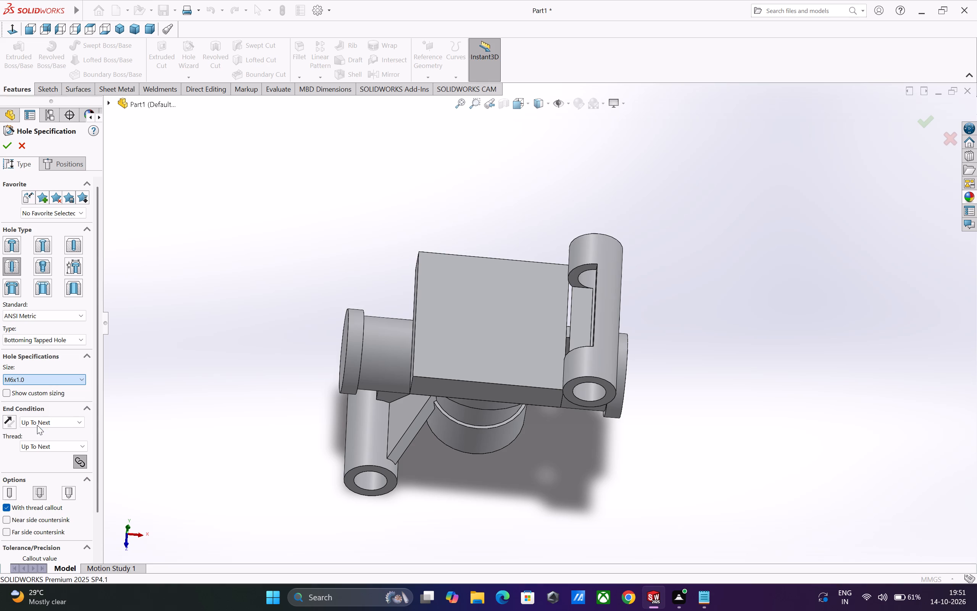
drag(97, 418, 100, 447)
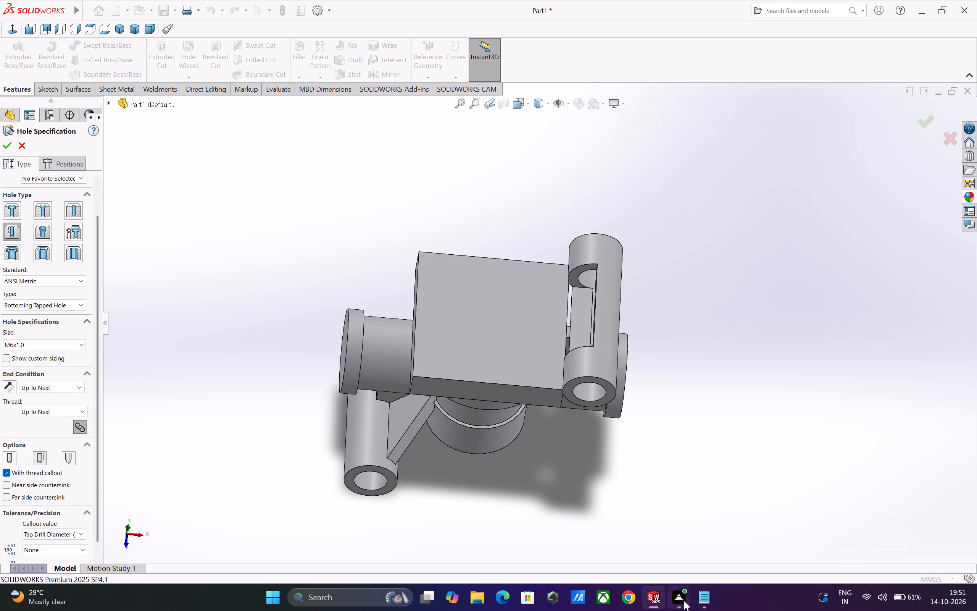
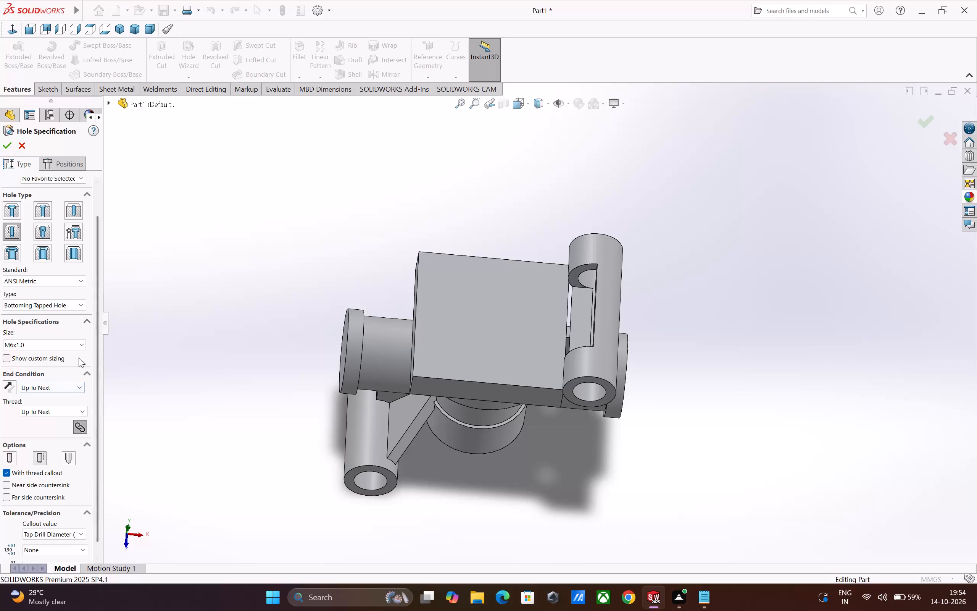
Make the tapped hole Blind with a 14 mm hole depth and a 14 mm thread depth.
click(71, 388)
click(61, 396)
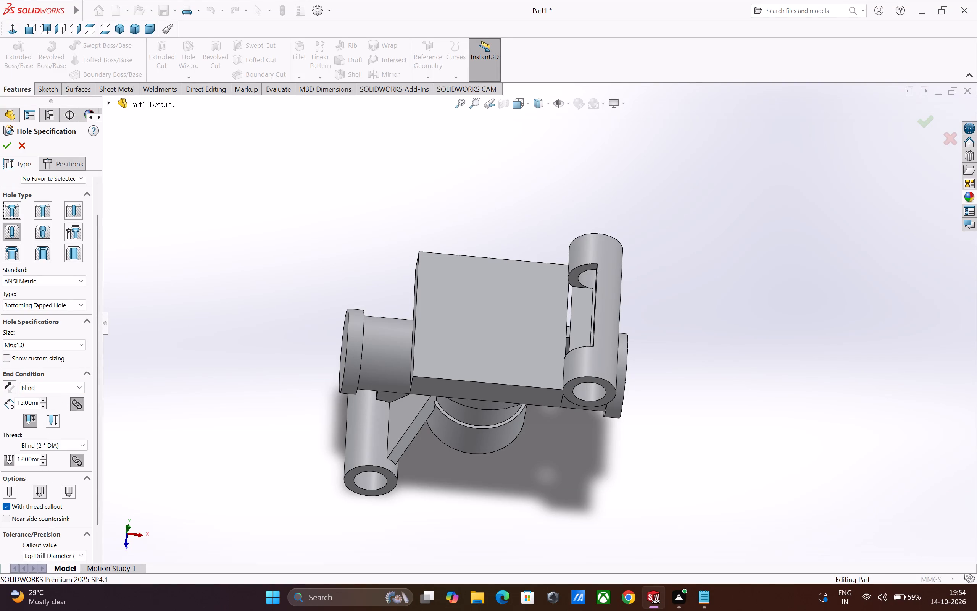
double_click(24, 402)
key(1)
key(4)
key(Return)
double_click(24, 461)
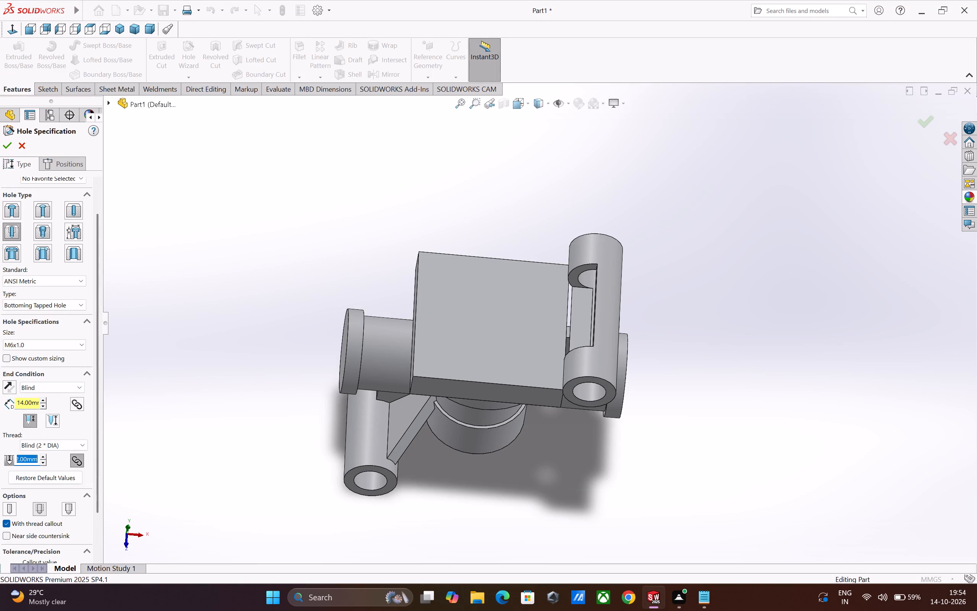
text(14)
key(Return)
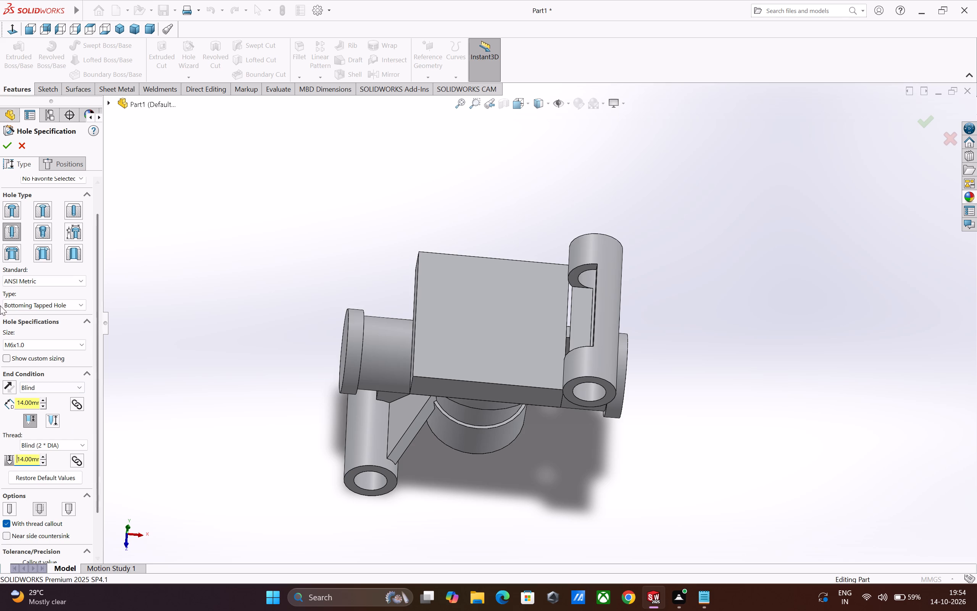
Position the holes on the square plate's outer face and sketch a construction rectangle about 43 by 49 mm around its middle.
click(61, 167)
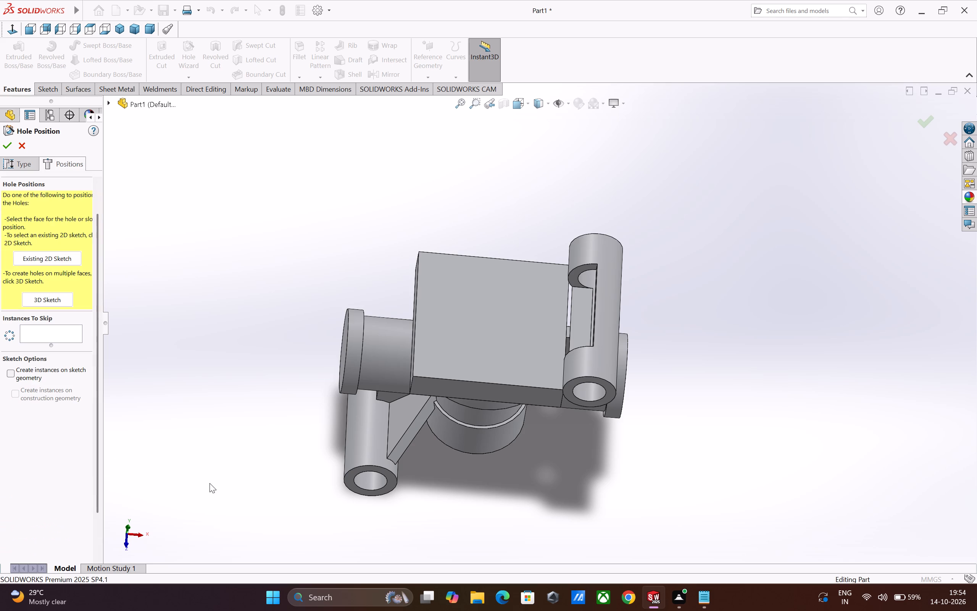
click(492, 332)
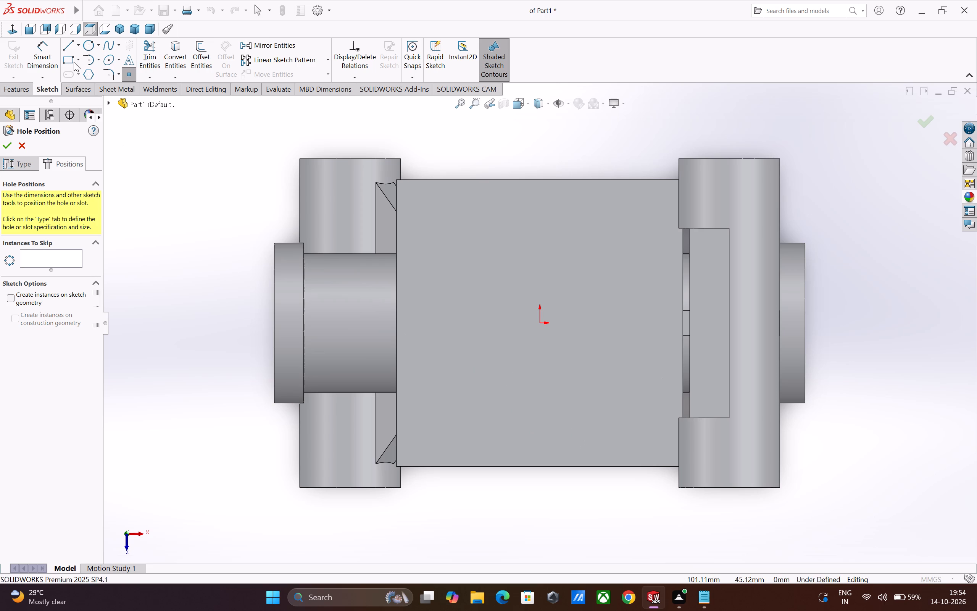
click(74, 61)
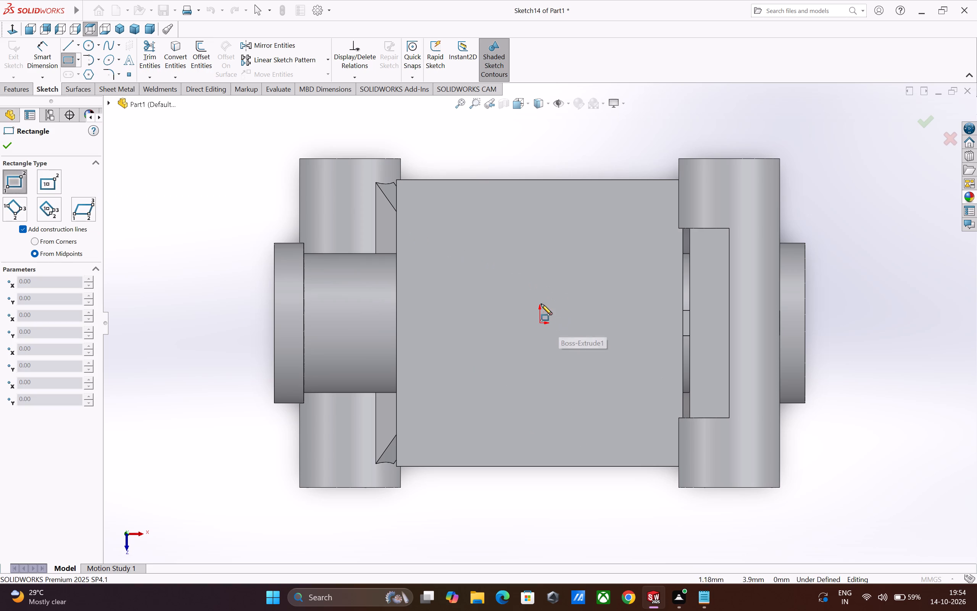
click(459, 227)
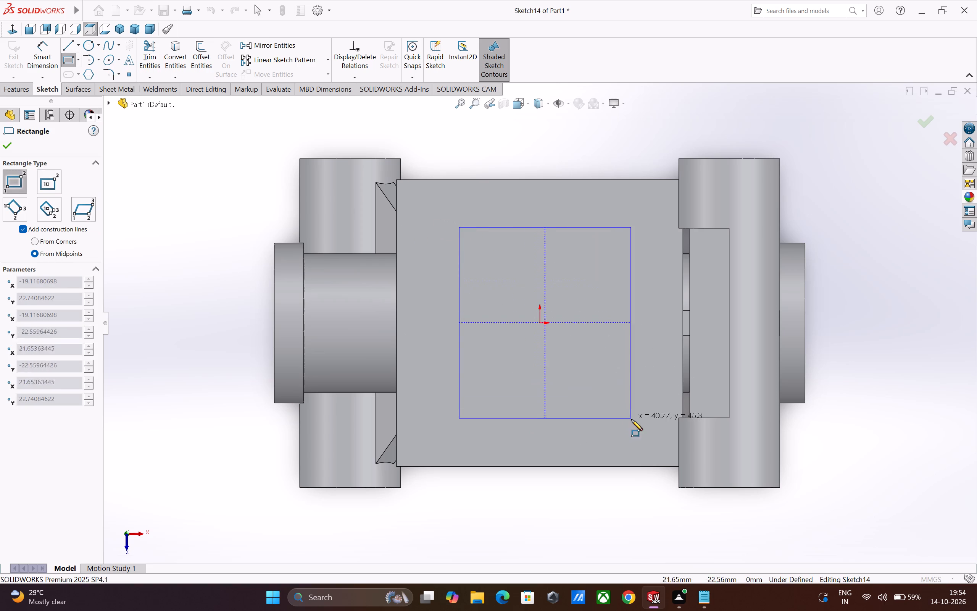
click(641, 435)
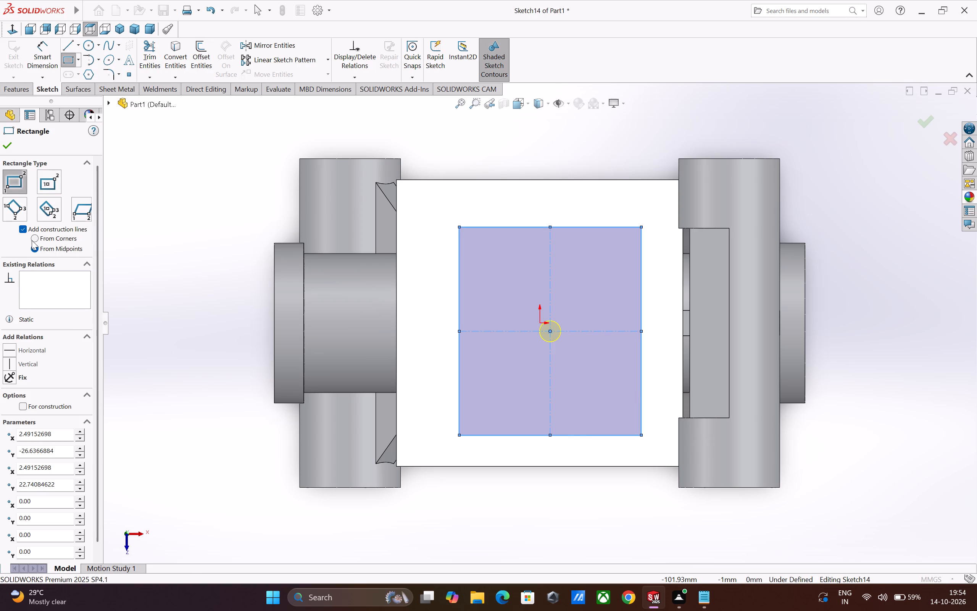
click(23, 406)
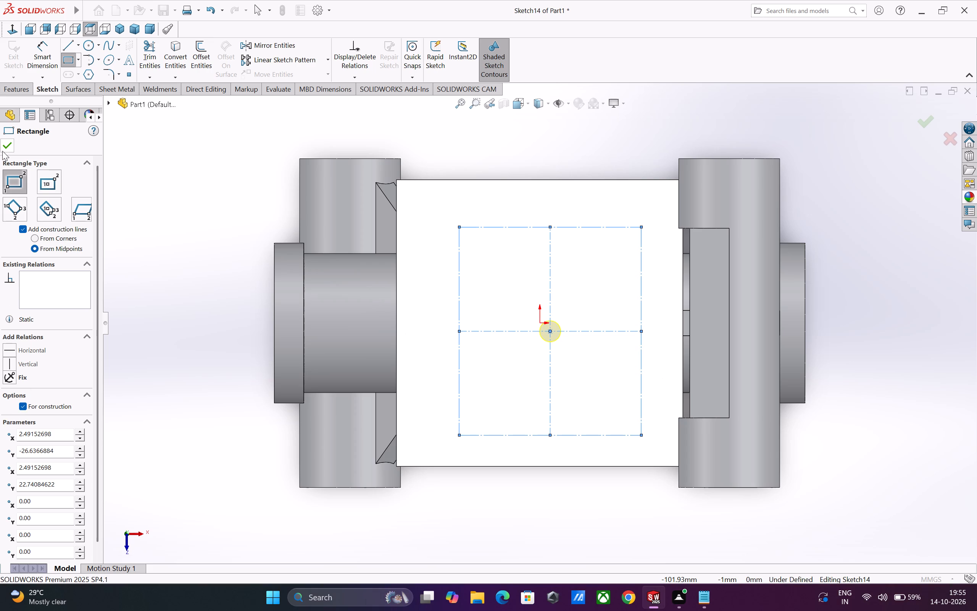
click(4, 149)
Dimension the construction rectangle to 52 mm wide and 52 mm high.
click(40, 64)
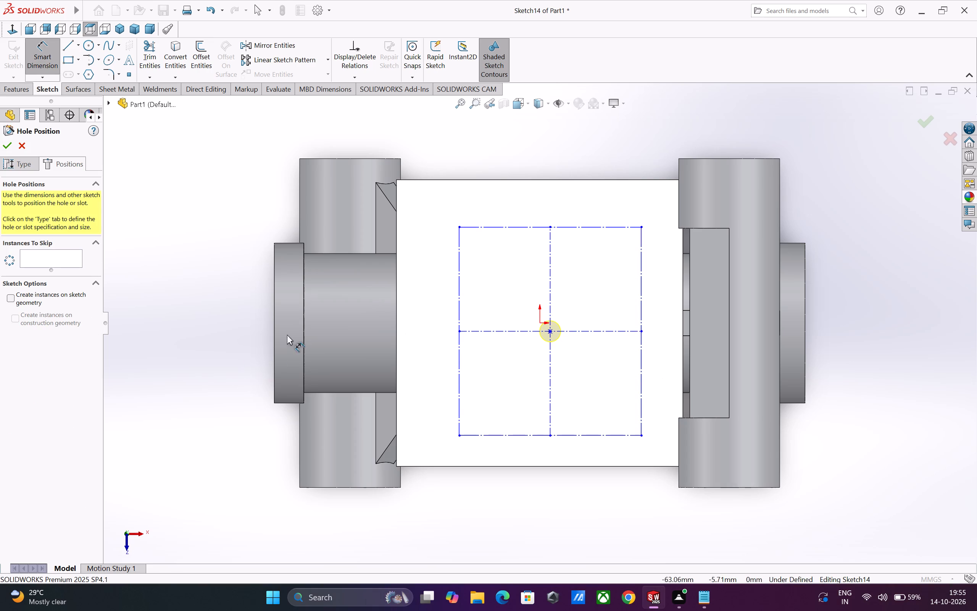
click(507, 226)
click(507, 208)
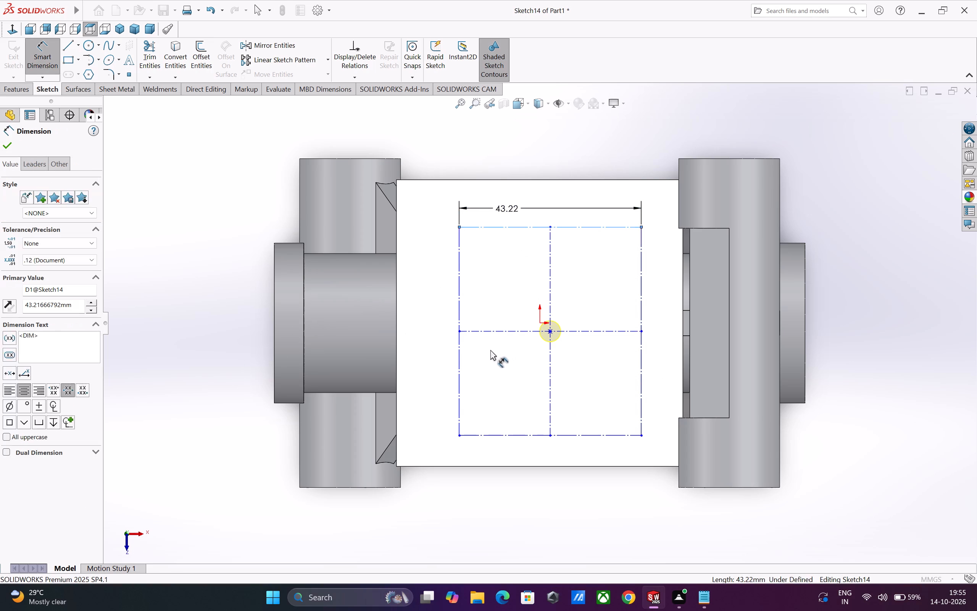
text(52)
key(Return)
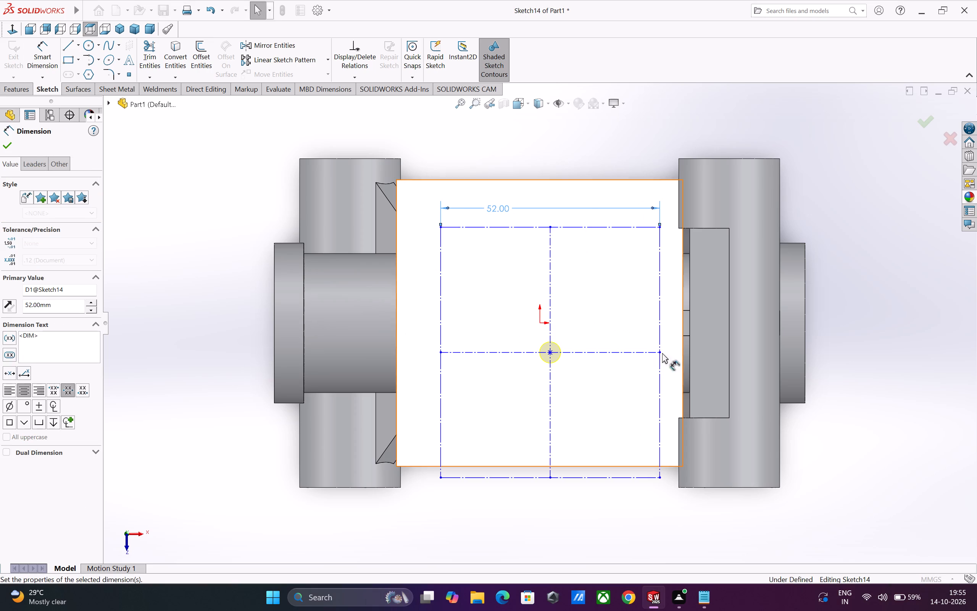
click(440, 319)
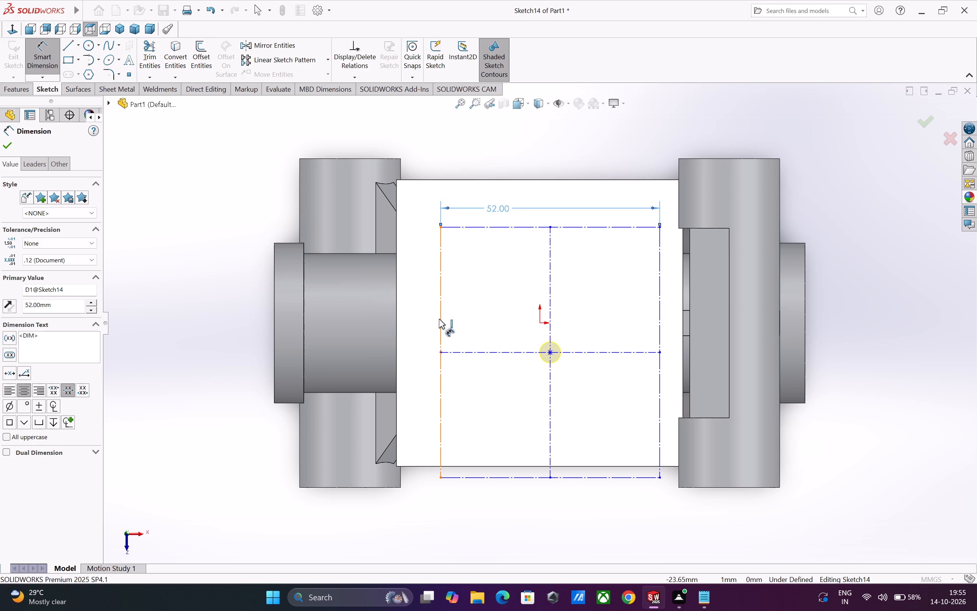
click(424, 318)
text(52)
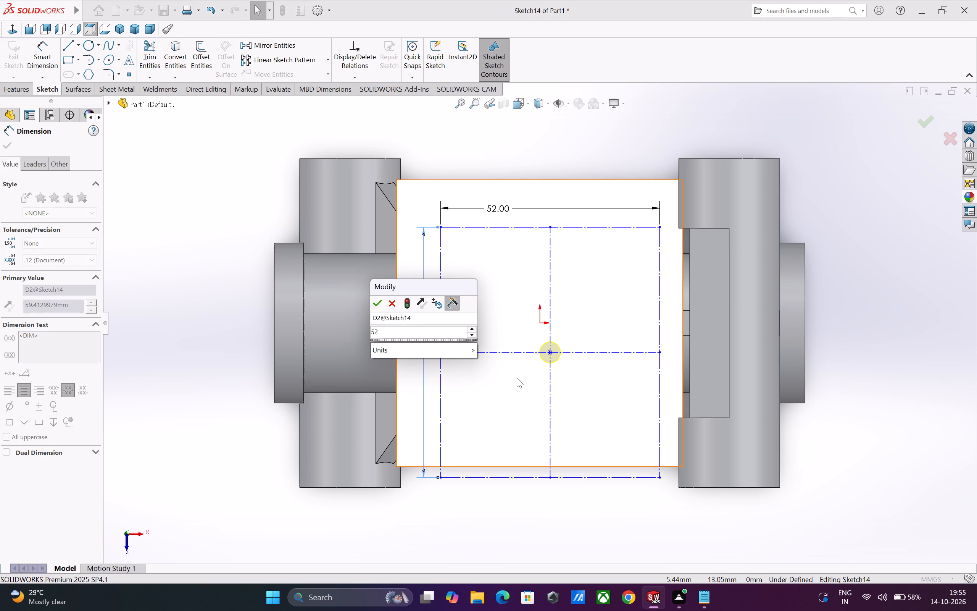
key(Return)
key(Escape)
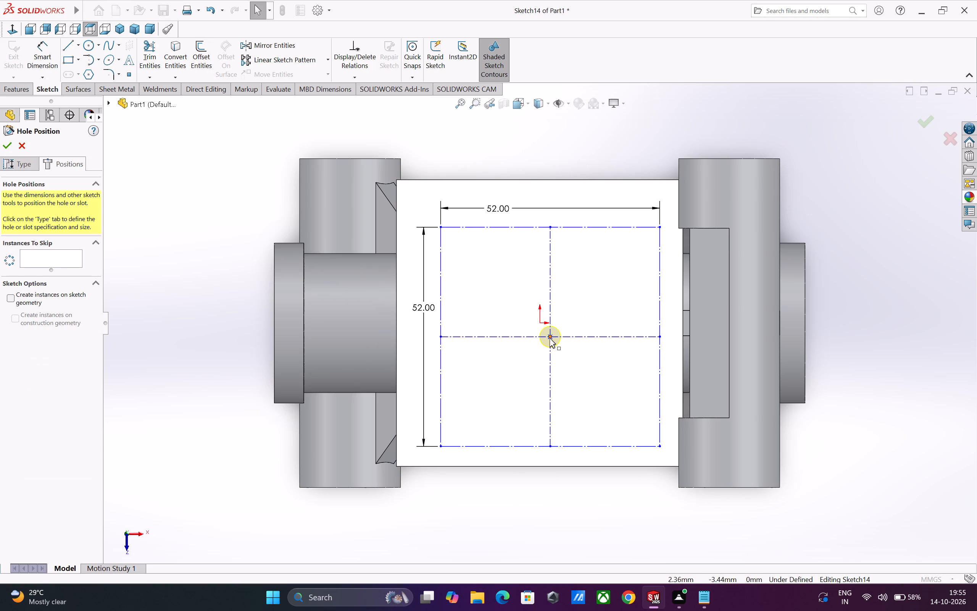
Delete the unwanted hole position point at the centre of the construction rectangle.
click(550, 338)
key(Delete)
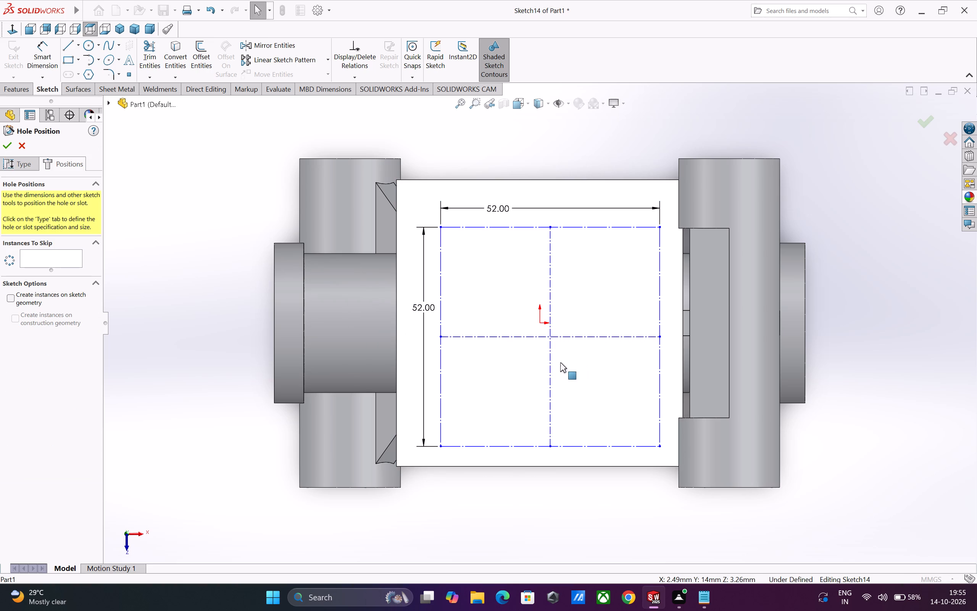
Centre the construction rectangle on the origin with vertical and horizontal relations between its centre point and the origin.
click(550, 336)
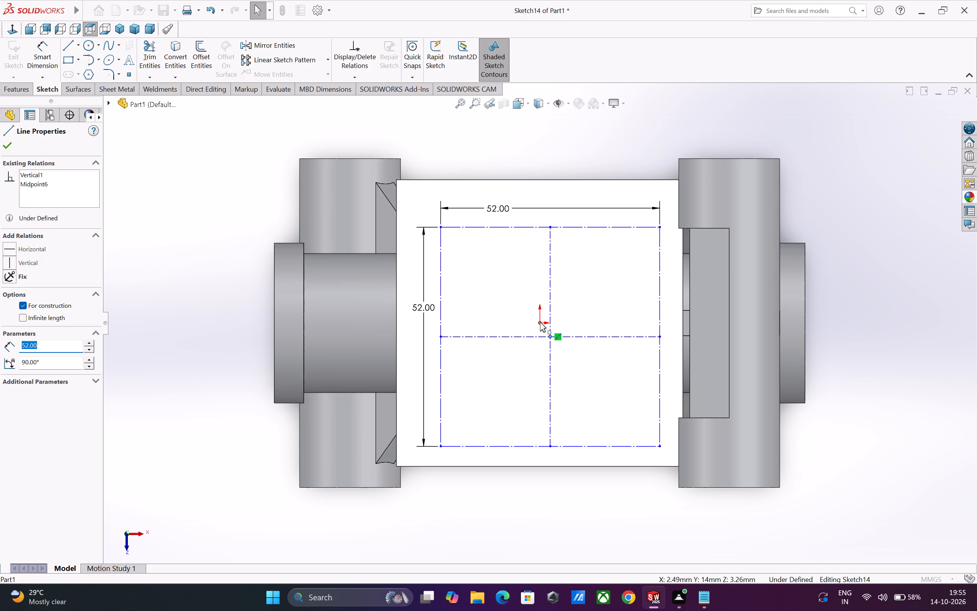
ctrl+click(540, 322)
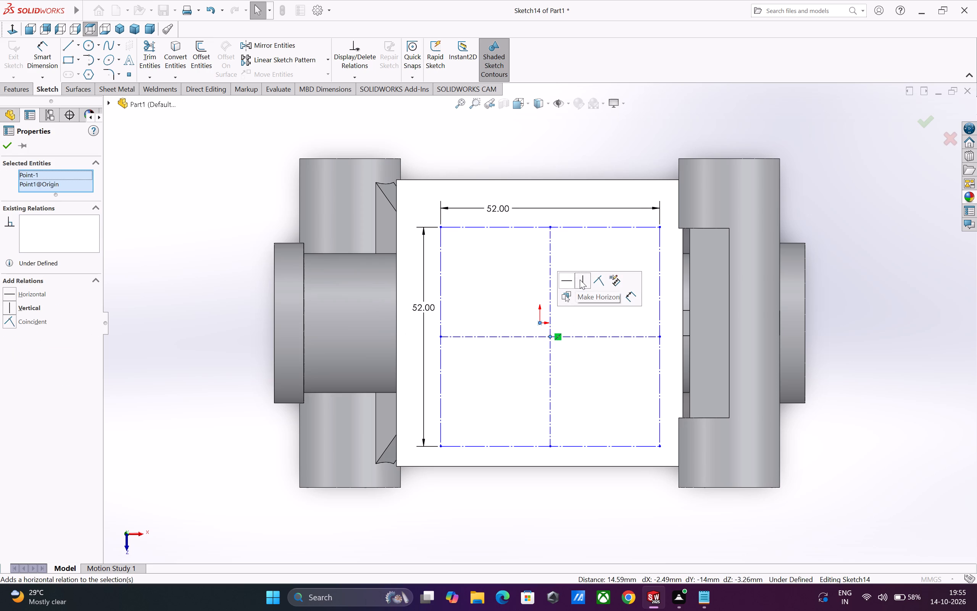
click(580, 280)
click(564, 282)
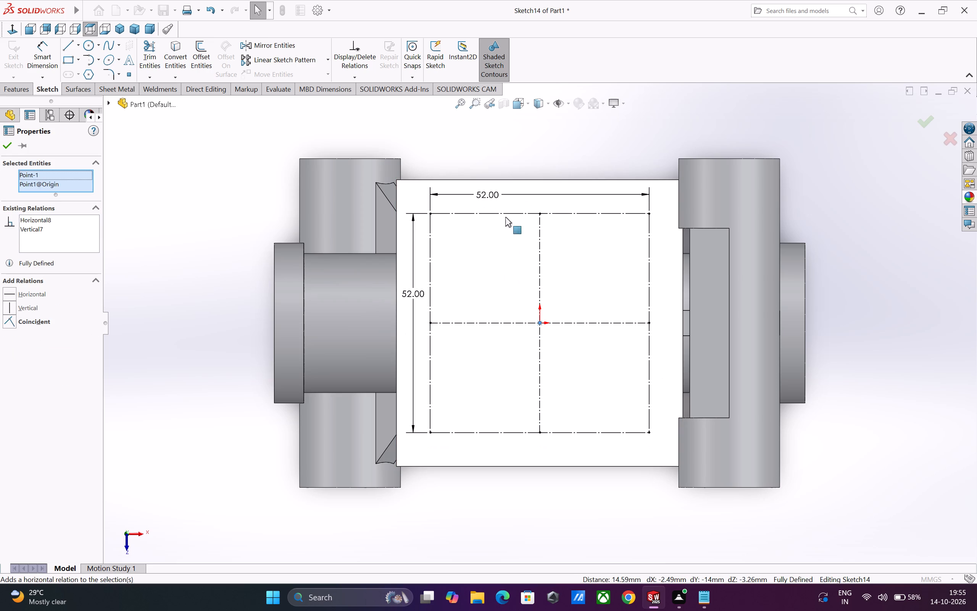
click(560, 147)
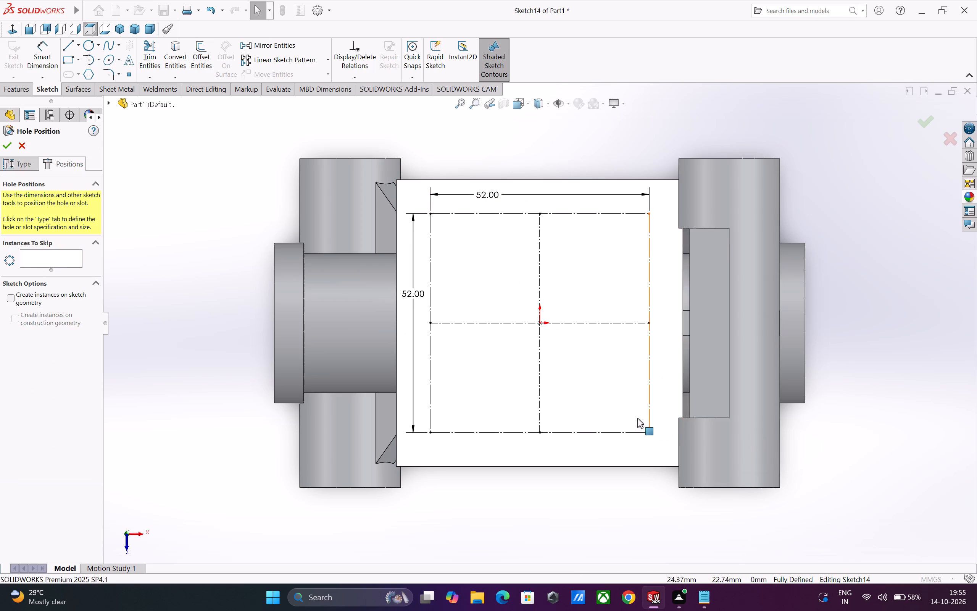
Place hole points on the four corners of the construction rectangle and finish the M6x1.0 tapped holes.
scroll(637, 417, up, 1)
scroll(586, 354, down, 1)
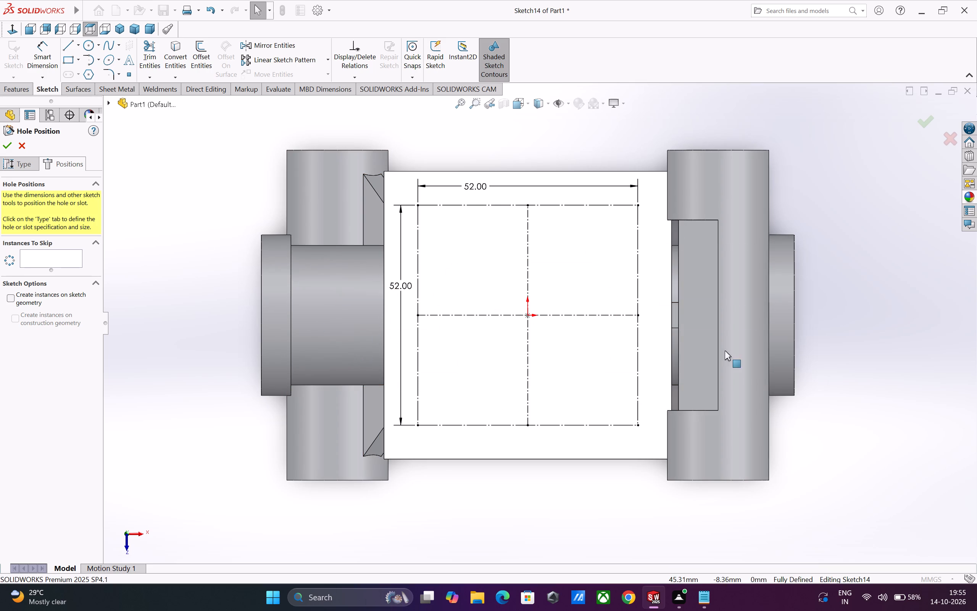
scroll(734, 354, up, 1)
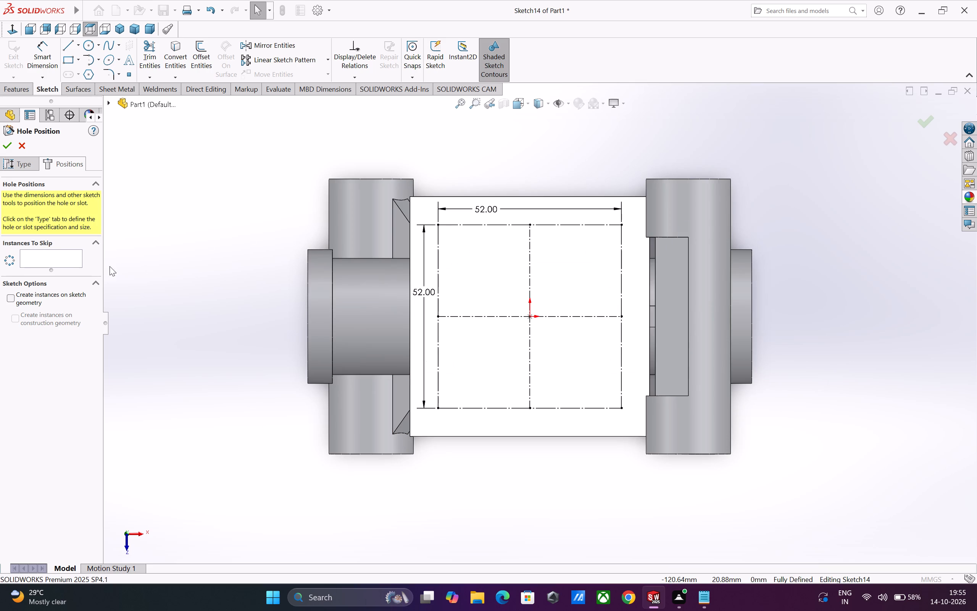
click(131, 79)
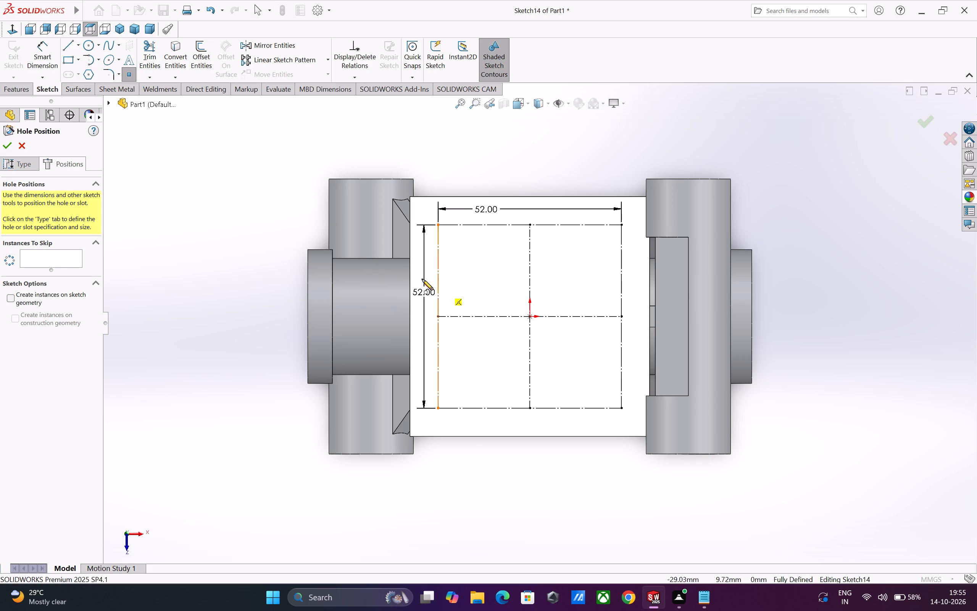
click(437, 225)
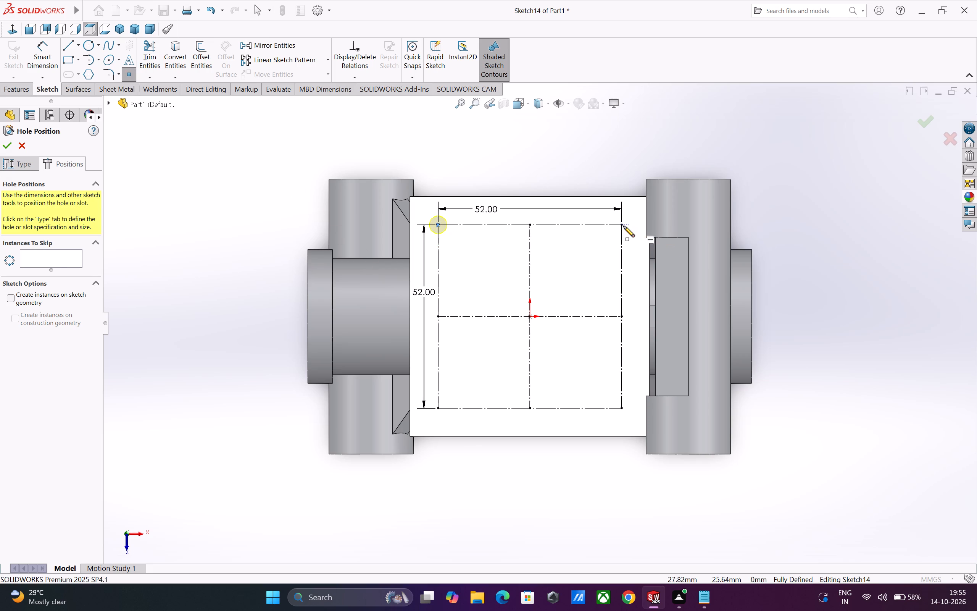
click(623, 226)
click(622, 408)
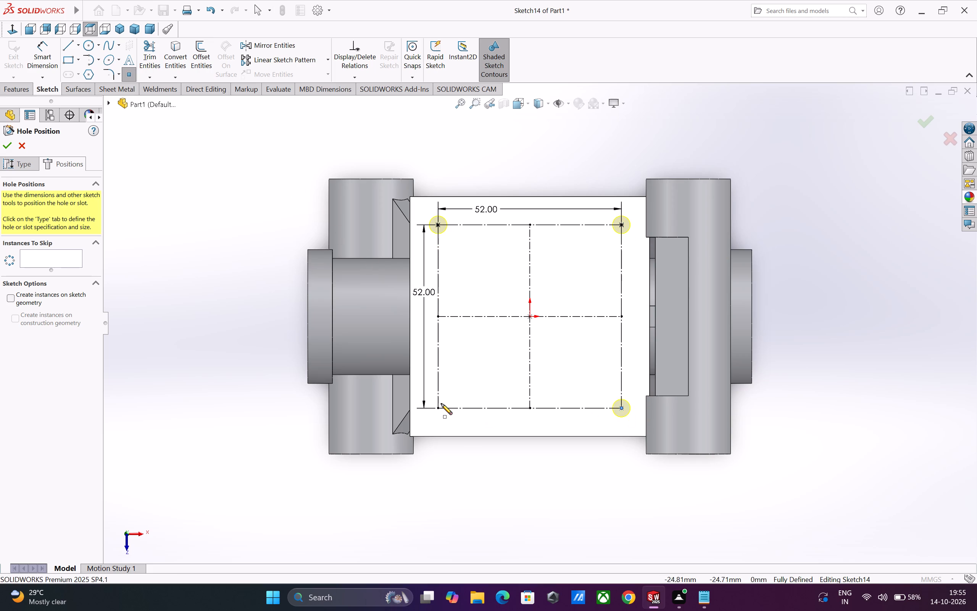
click(439, 407)
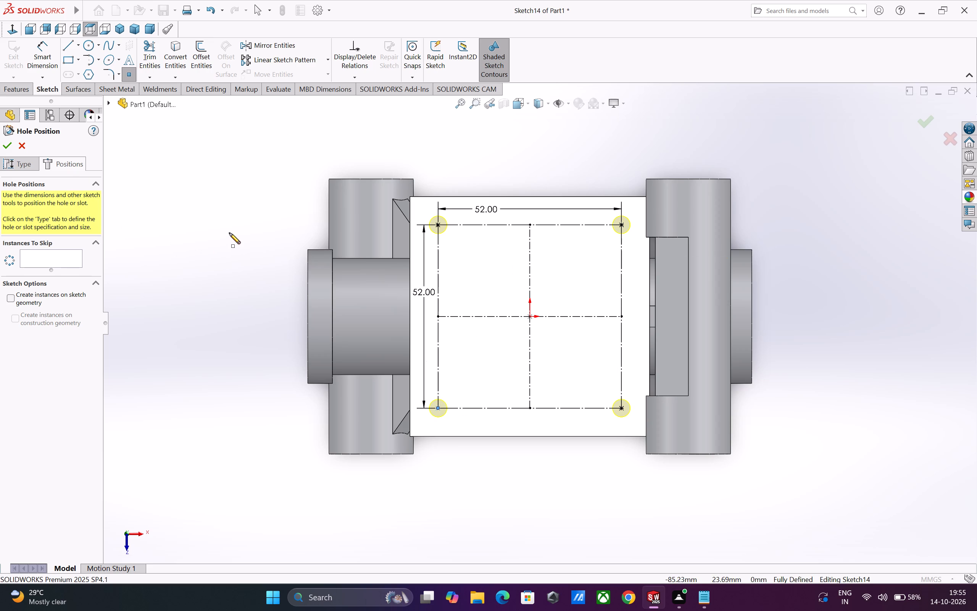
middle_drag(315, 296, 398, 128)
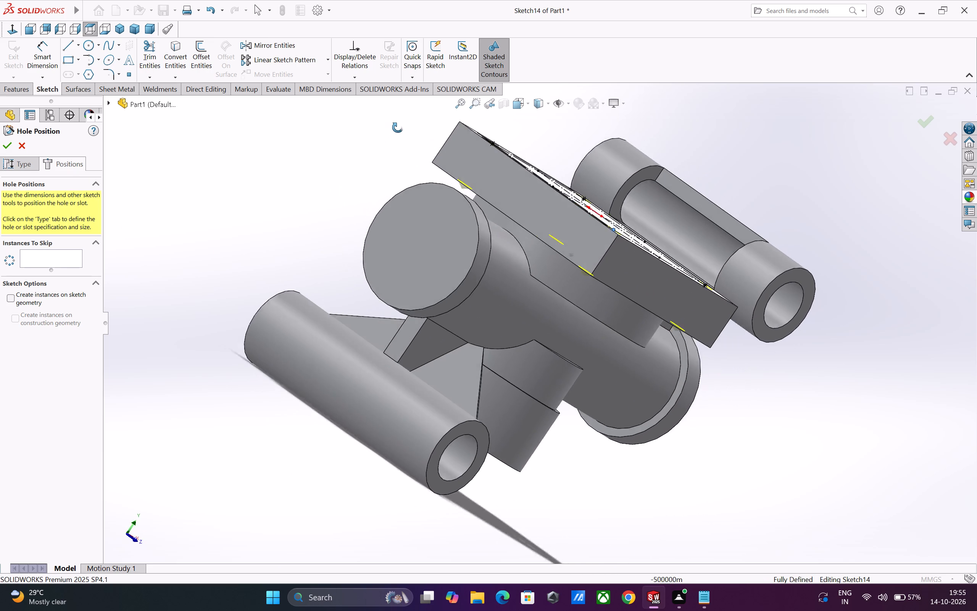
middle_drag(398, 128, 361, 163)
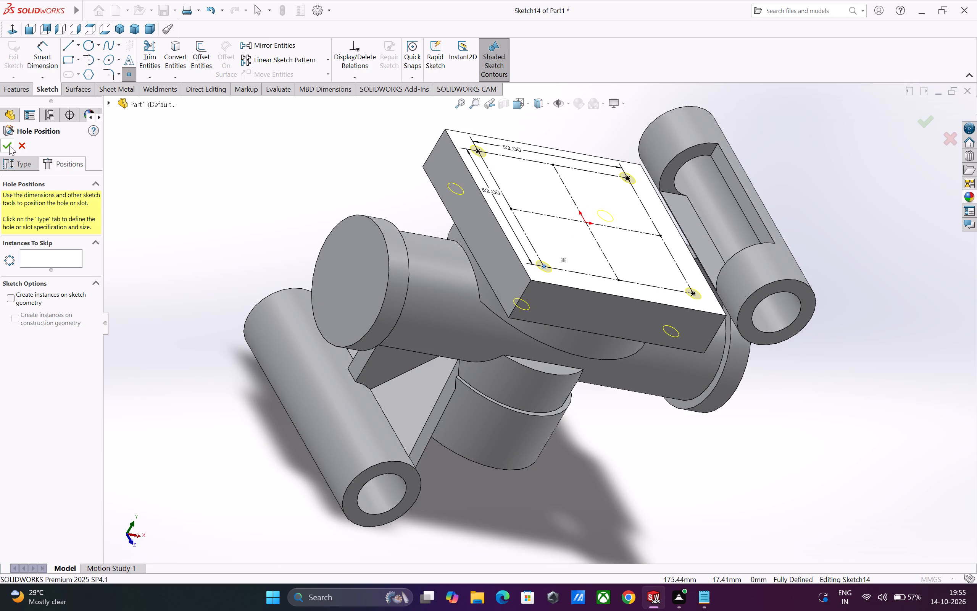
click(9, 146)
click(203, 205)
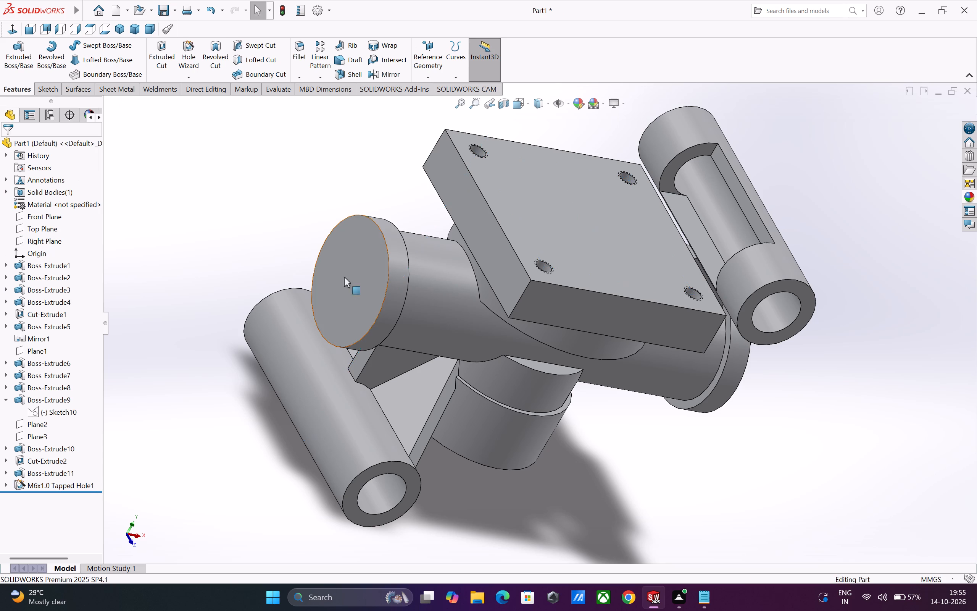
Enable shaded cosmetic threads in the document's detailing properties and check the tapped holes up close.
middle_drag(423, 315, 380, 355)
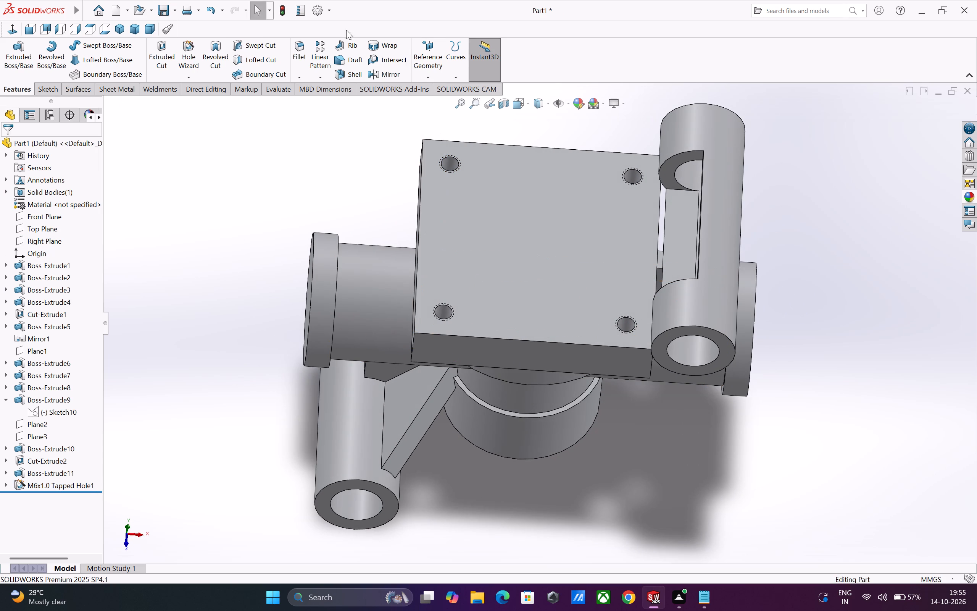
click(317, 10)
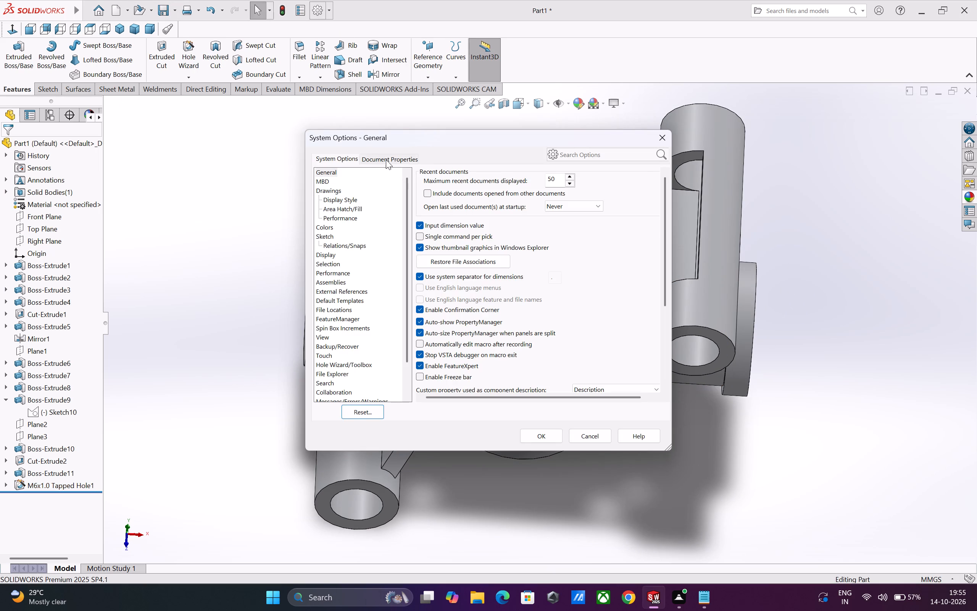
click(386, 160)
click(331, 227)
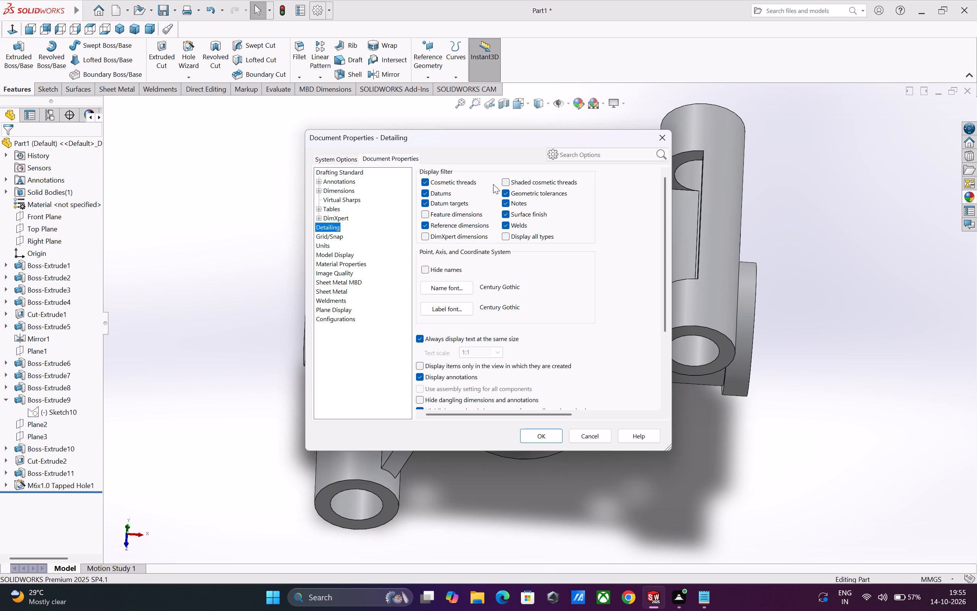
click(506, 180)
click(547, 437)
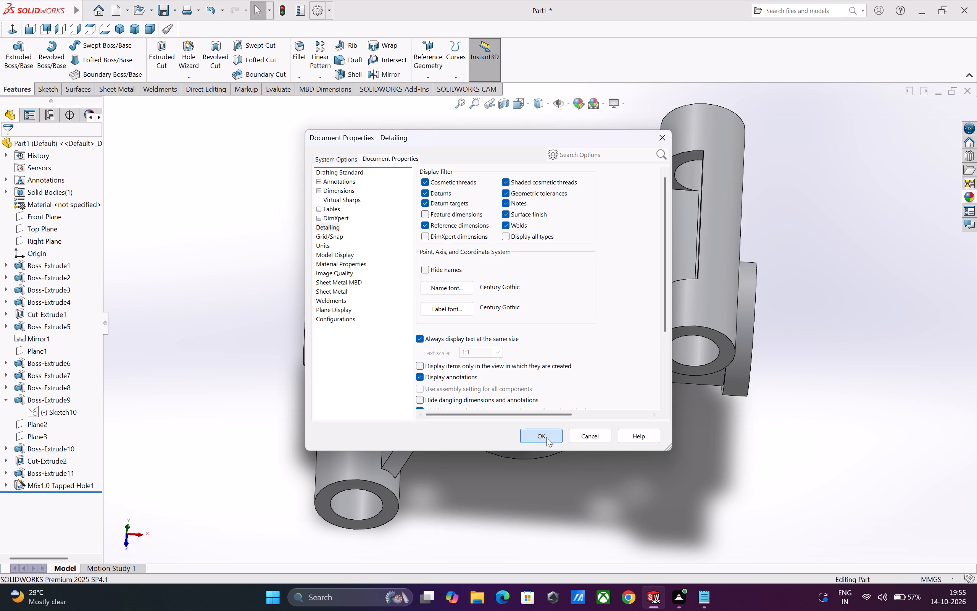
scroll(488, 302, up, 2)
scroll(487, 313, down, 7)
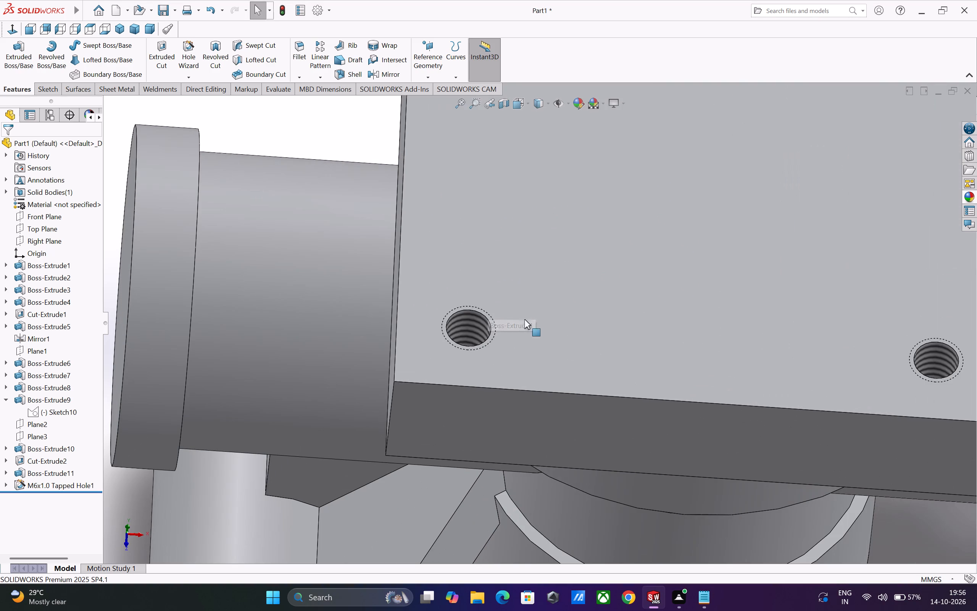
Start a sketch on the outer face of the square plate with the four tapped holes.
middle_drag(554, 314, 548, 331)
click(612, 298)
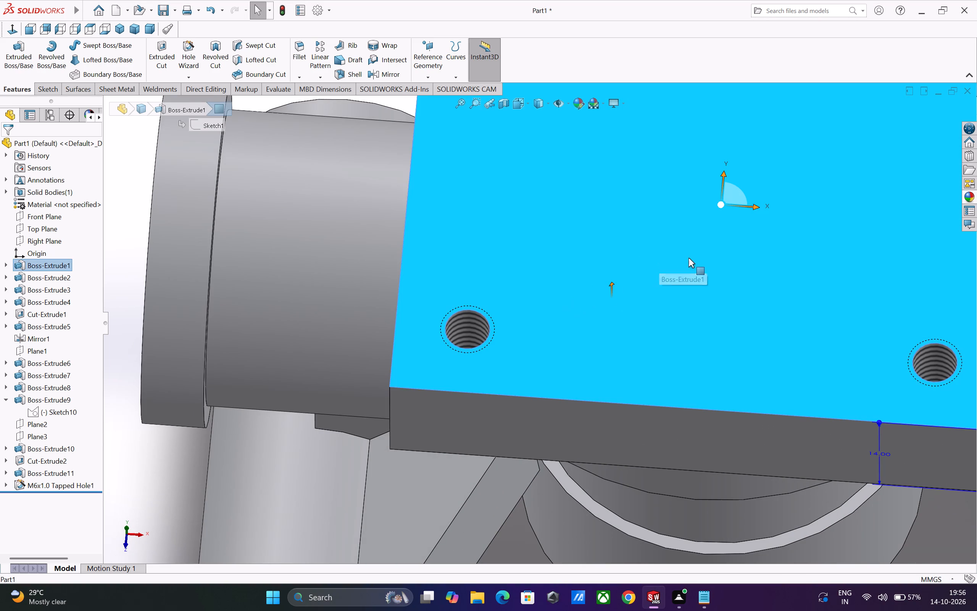
click(687, 261)
click(728, 238)
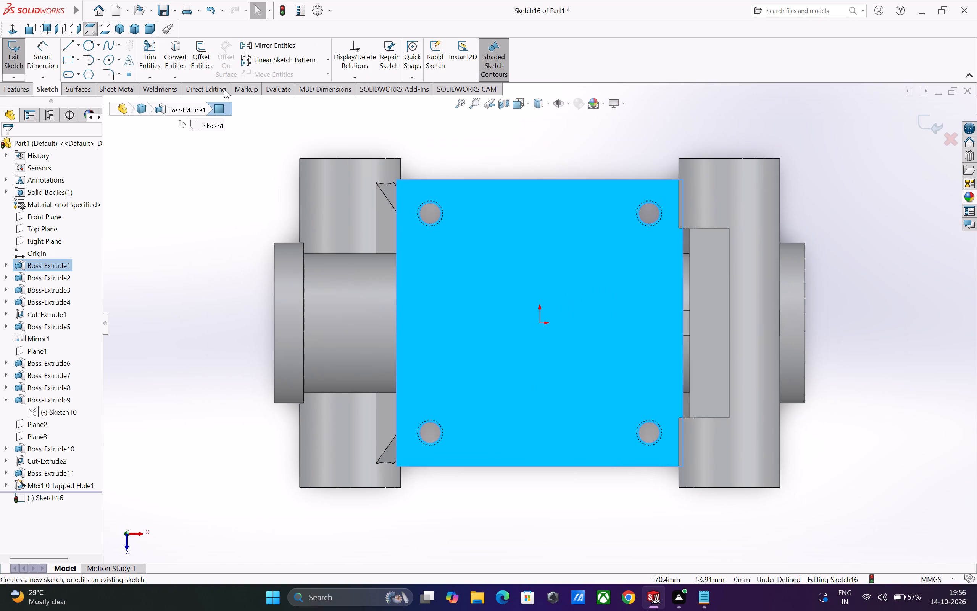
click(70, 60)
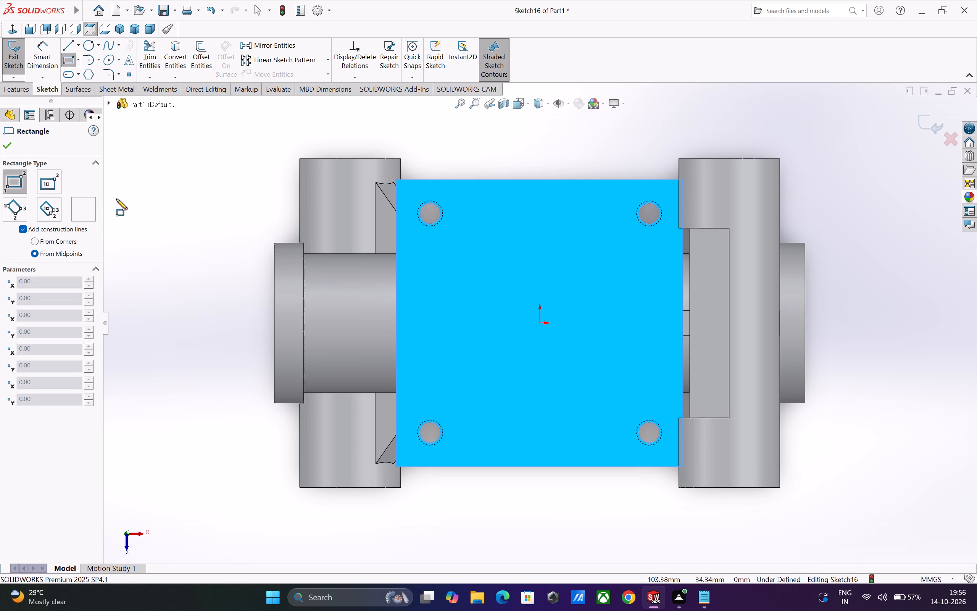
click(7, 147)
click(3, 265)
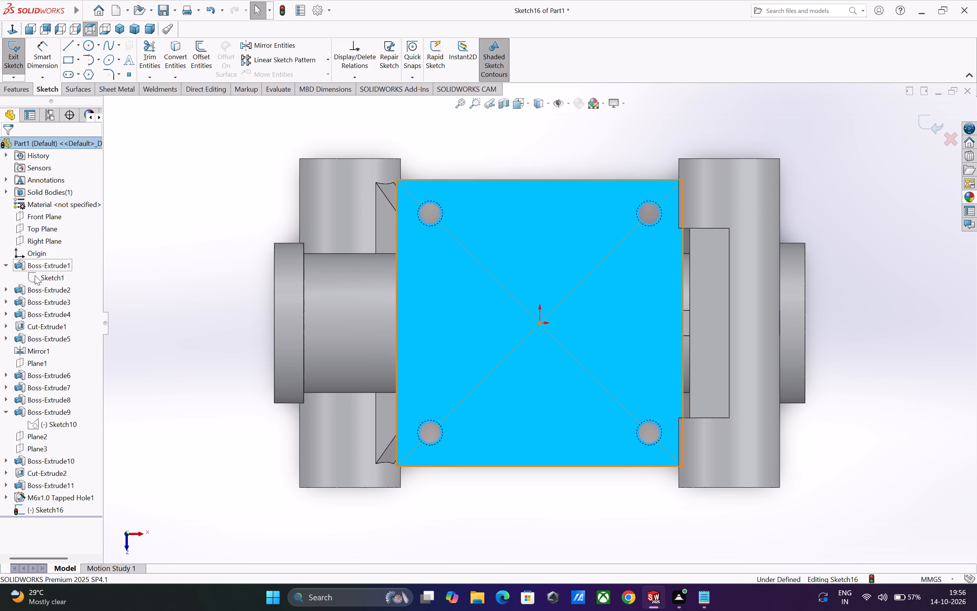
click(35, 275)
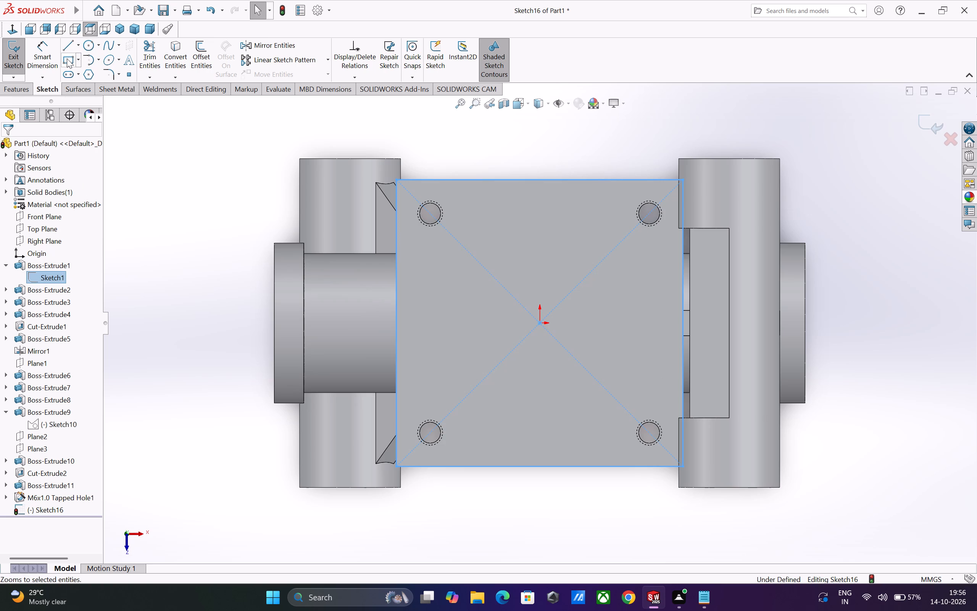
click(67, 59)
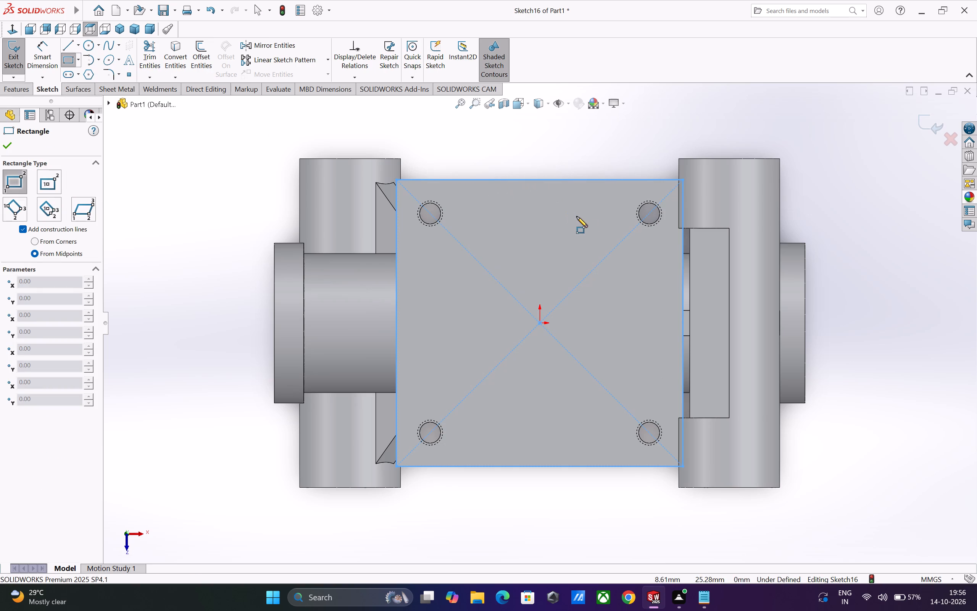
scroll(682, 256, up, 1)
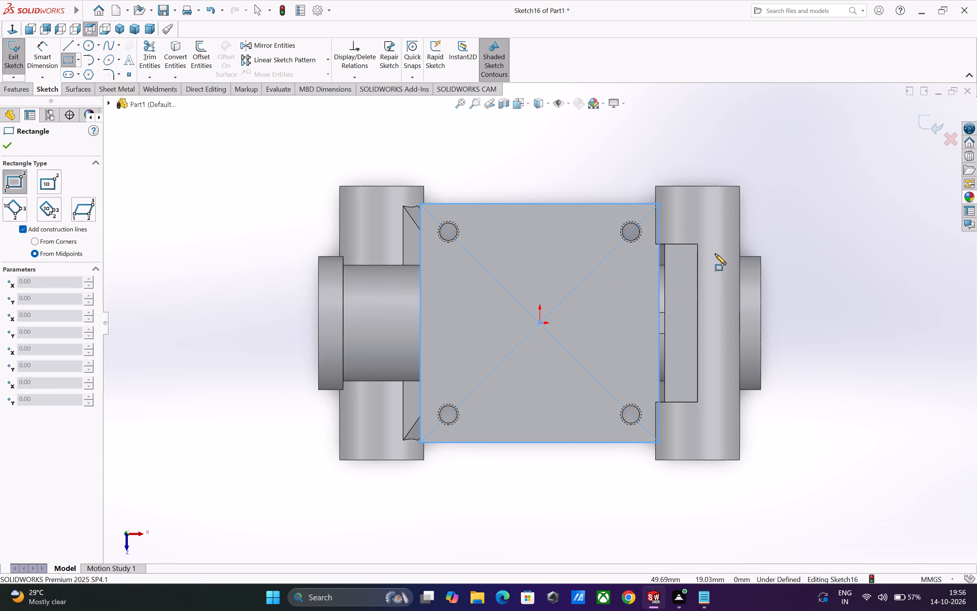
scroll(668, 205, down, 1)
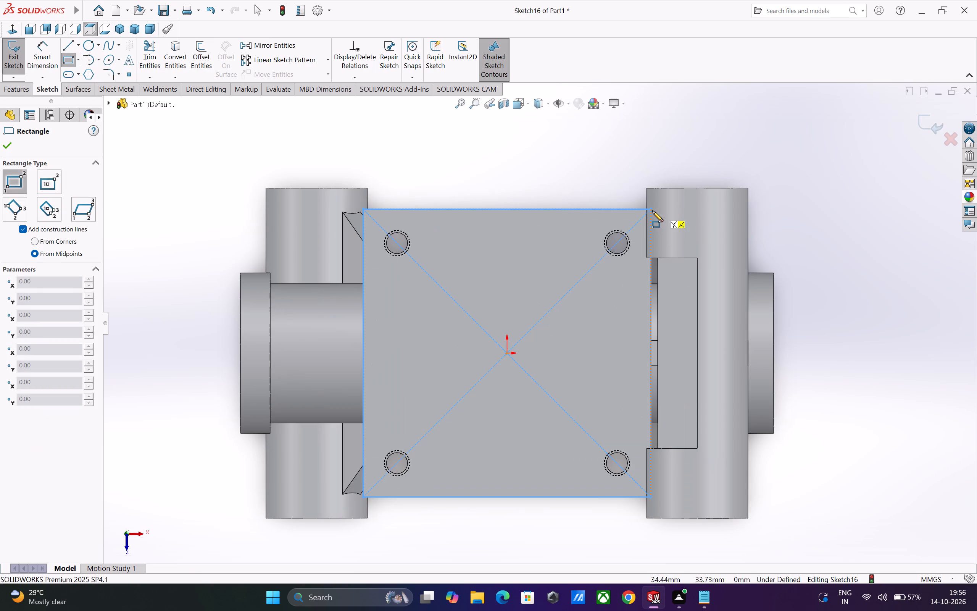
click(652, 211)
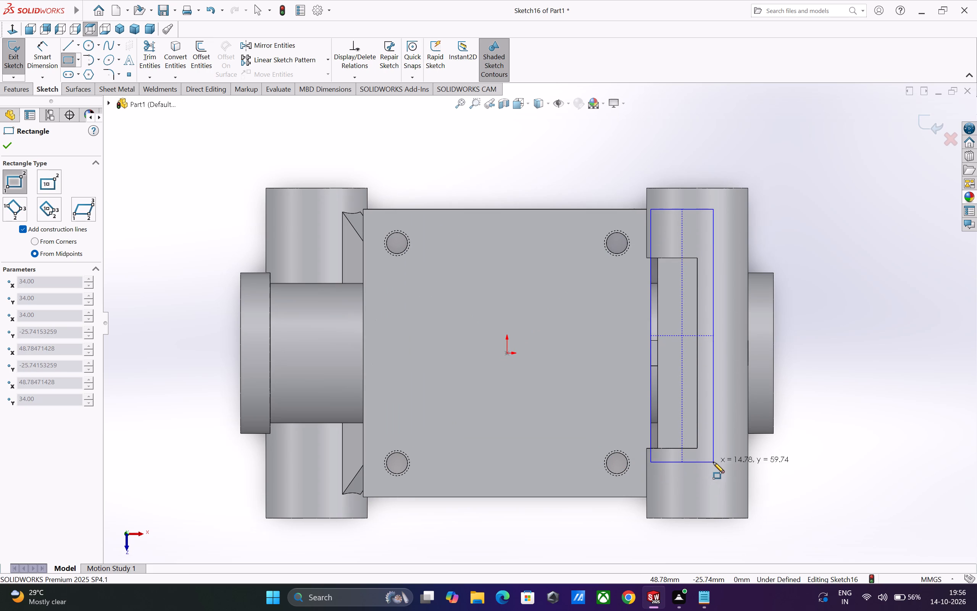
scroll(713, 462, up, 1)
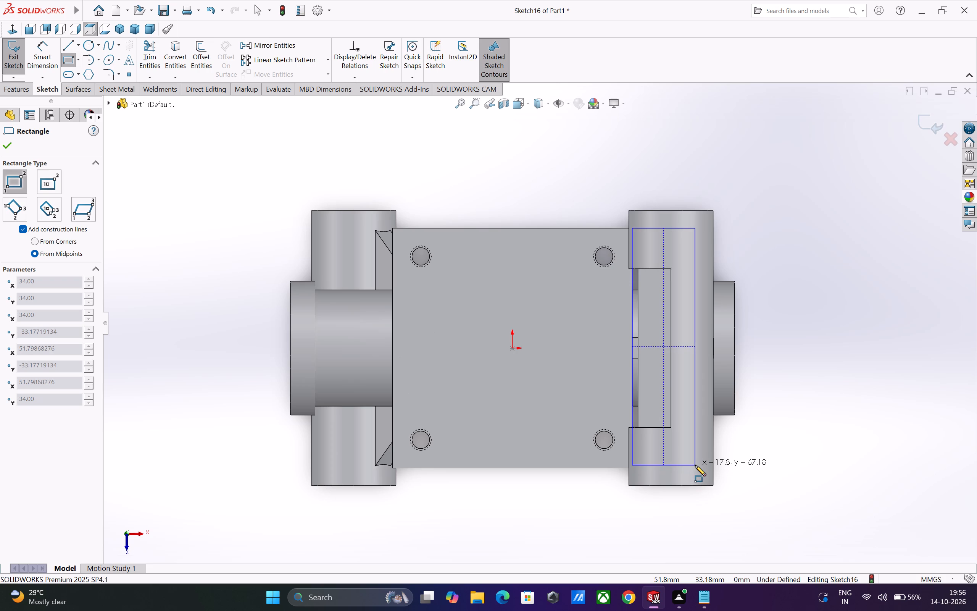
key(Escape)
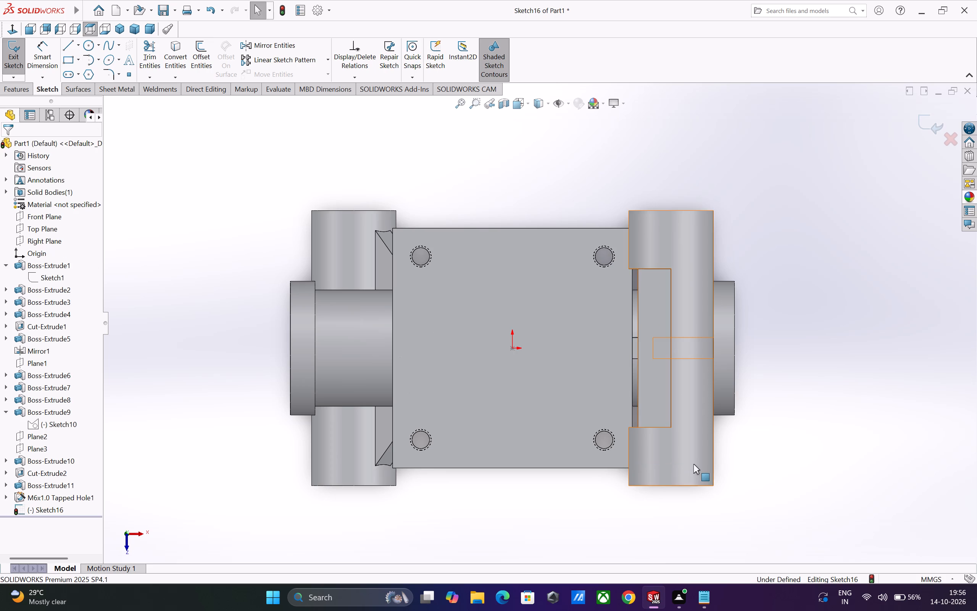
Show Sketch1, the square plate's base sketch, as a reference for the new sketch.
click(58, 276)
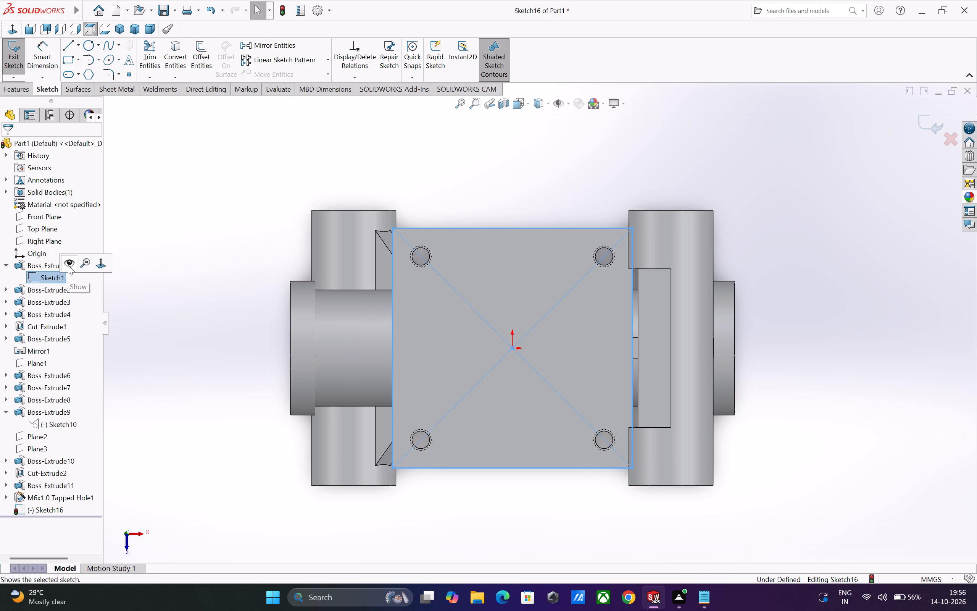
click(68, 265)
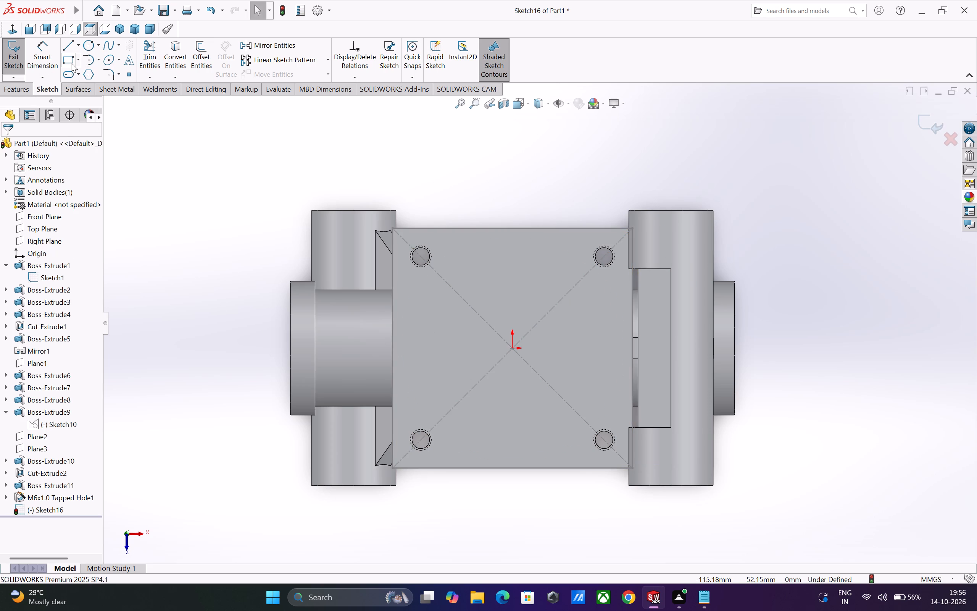
Sketch a corner rectangle about 14.4 by 69.2 mm from the plate's corner, running along its edge beside the notched tube.
click(71, 63)
click(633, 228)
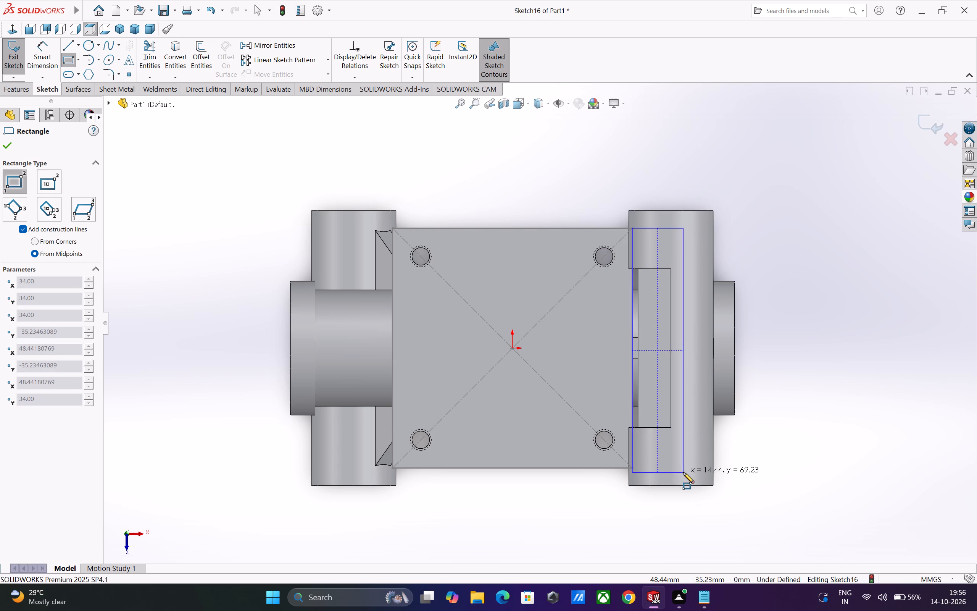
click(683, 472)
key(Escape)
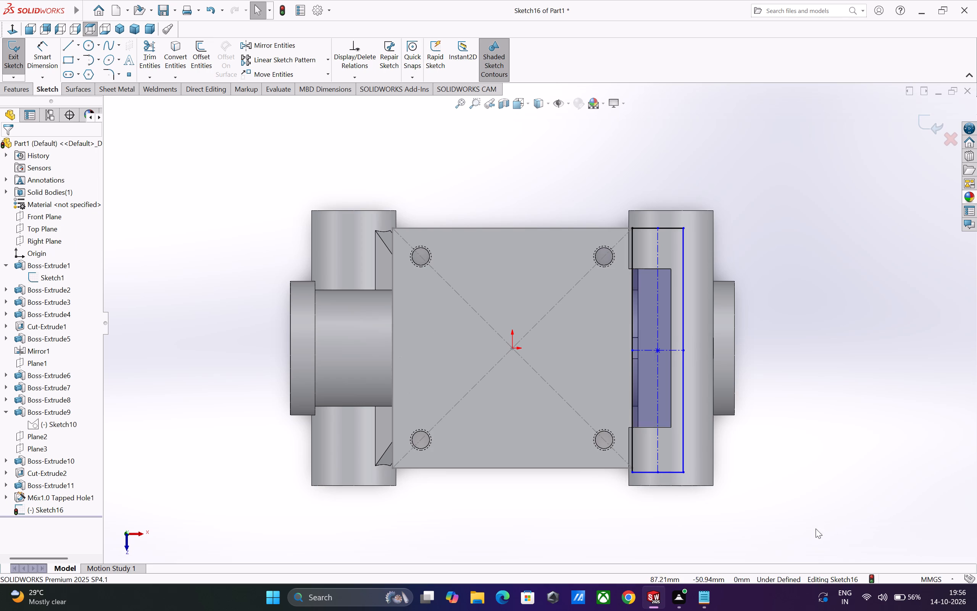
Make the rectangle's free short edge collinear with the adjoining edge line of the plate's base sketch.
ctrl+click(666, 473)
ctrl+click(617, 468)
click(645, 430)
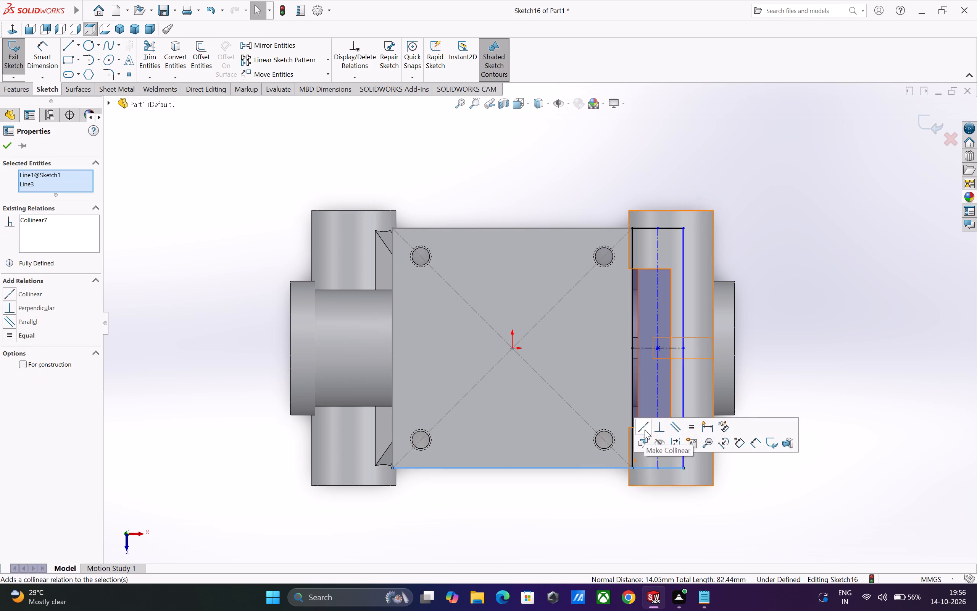
click(787, 514)
Dimension the distance from the plate's opposite edge to the rectangle's outer long edge as 75 mm.
scroll(676, 427, up, 1)
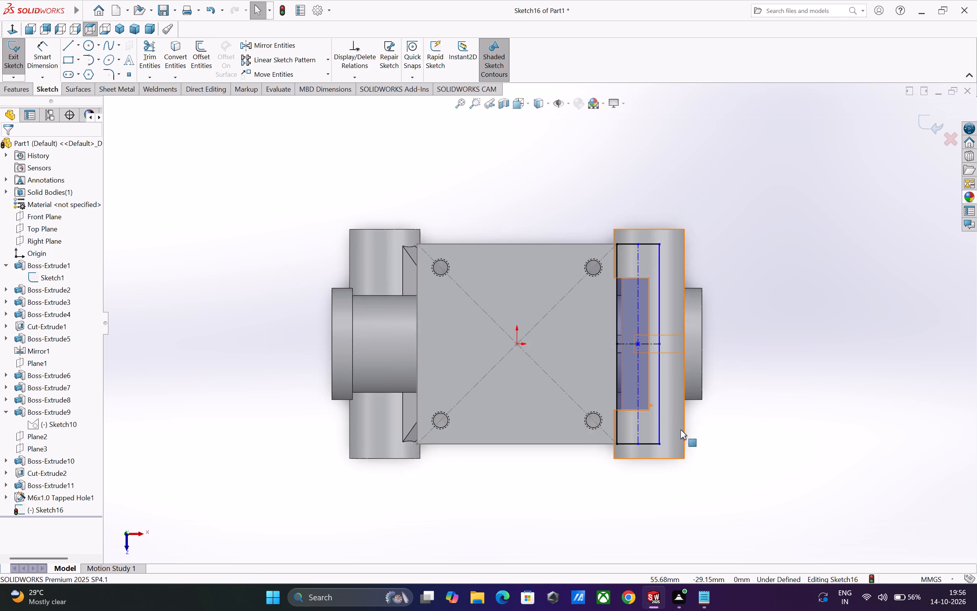
scroll(680, 430, up, 1)
click(41, 44)
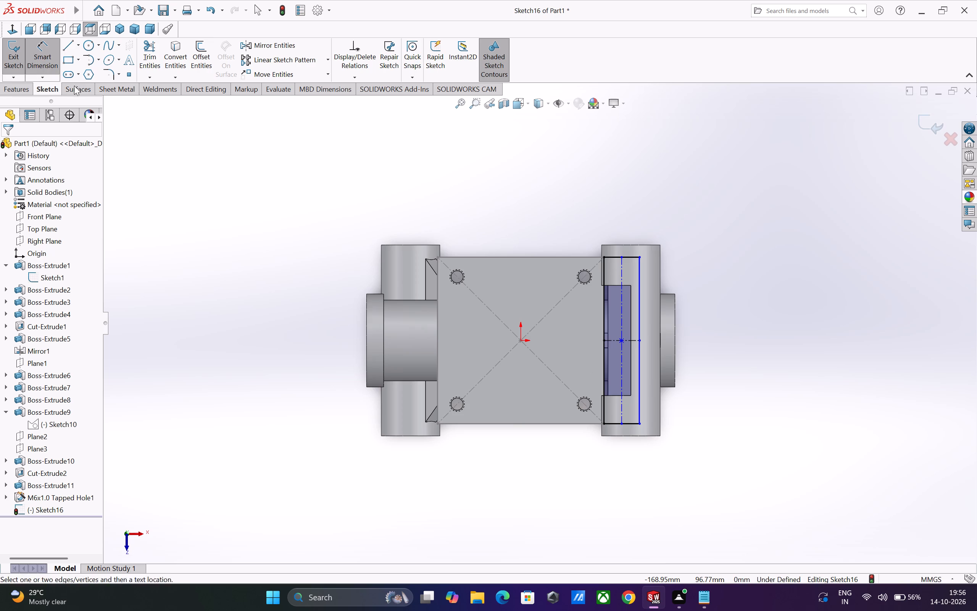
scroll(561, 348, up, 1)
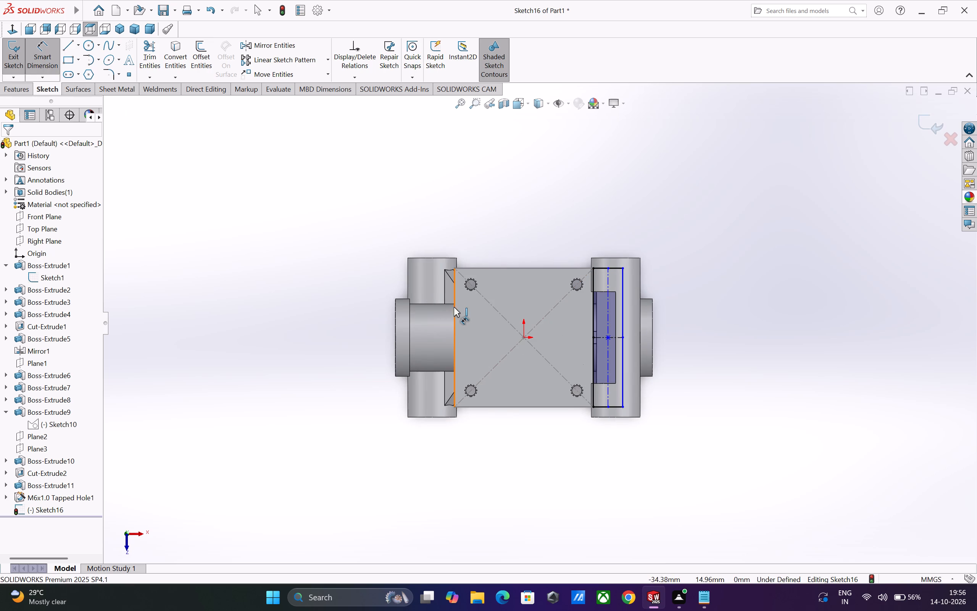
click(454, 307)
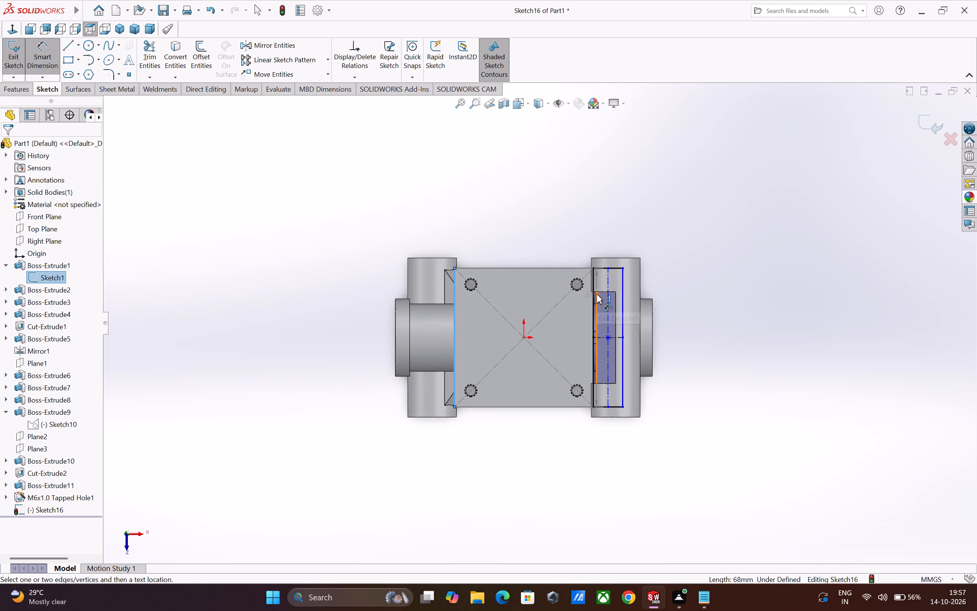
scroll(593, 284, up, 2)
scroll(601, 274, down, 5)
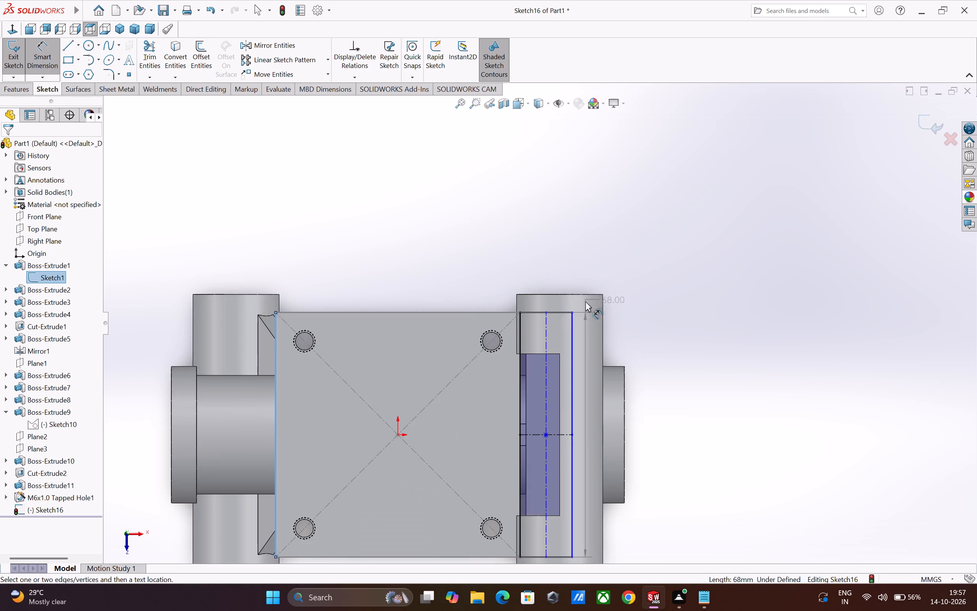
click(573, 323)
click(458, 240)
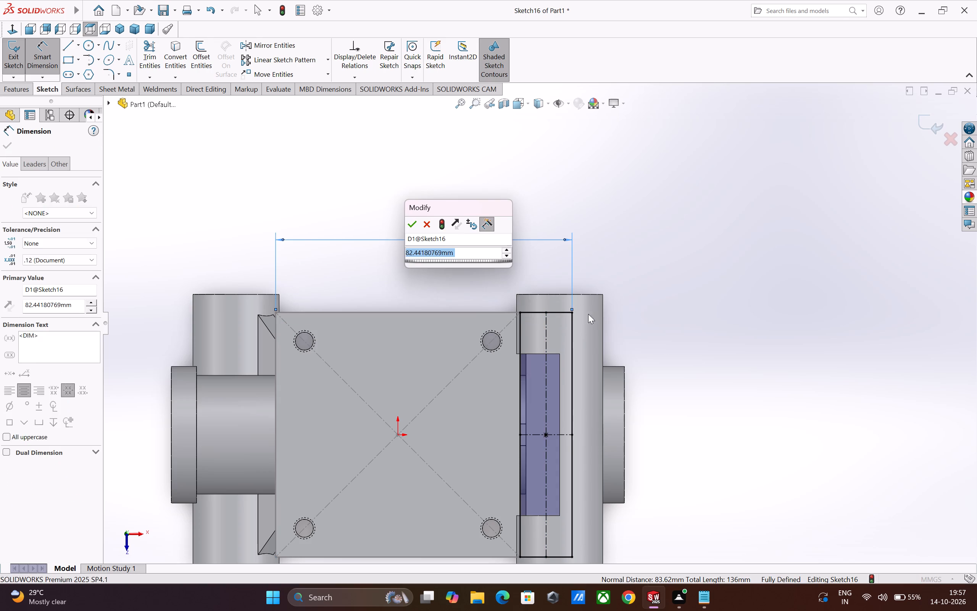
text(75)
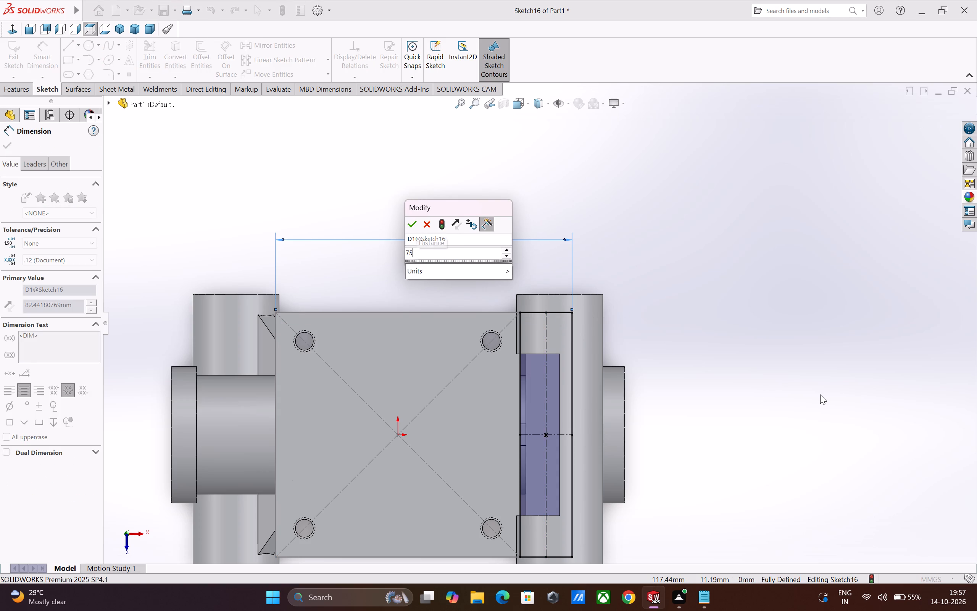
key(Return)
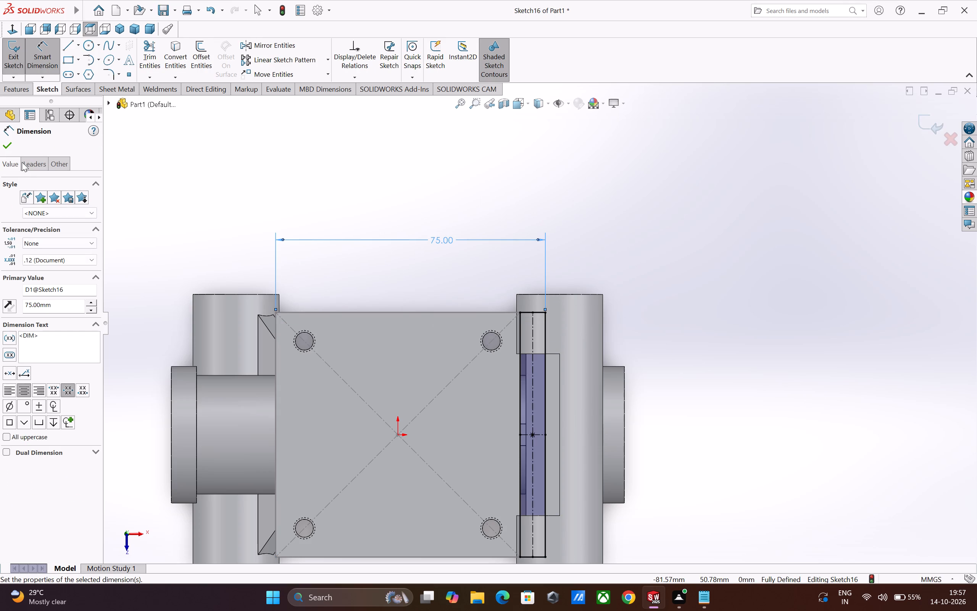
click(11, 145)
Extrude the rectangle as a blind boss 14 mm deep in the reversed direction, merged with the plate.
click(9, 93)
click(18, 64)
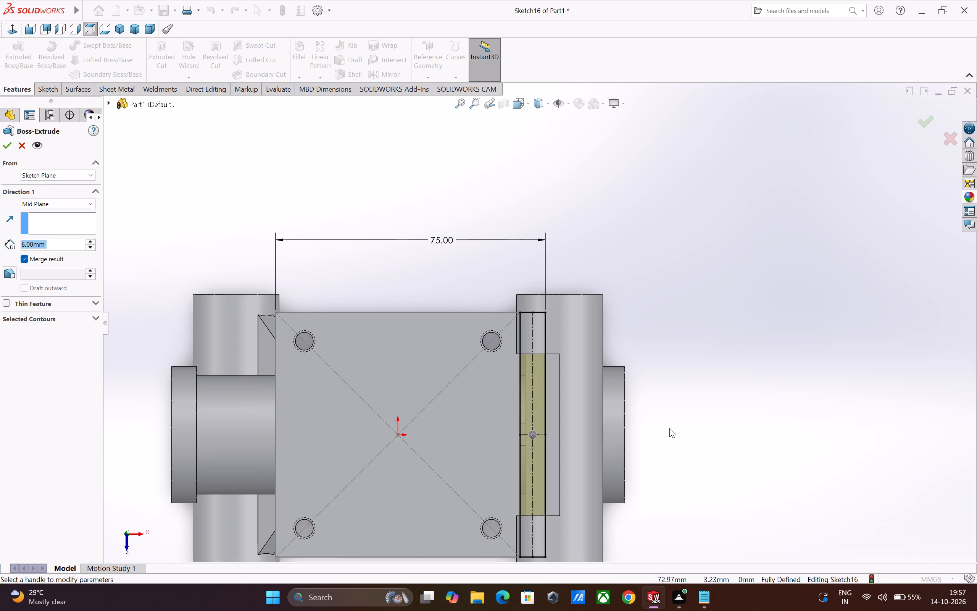
scroll(669, 428, up, 1)
middle_drag(669, 428, 640, 430)
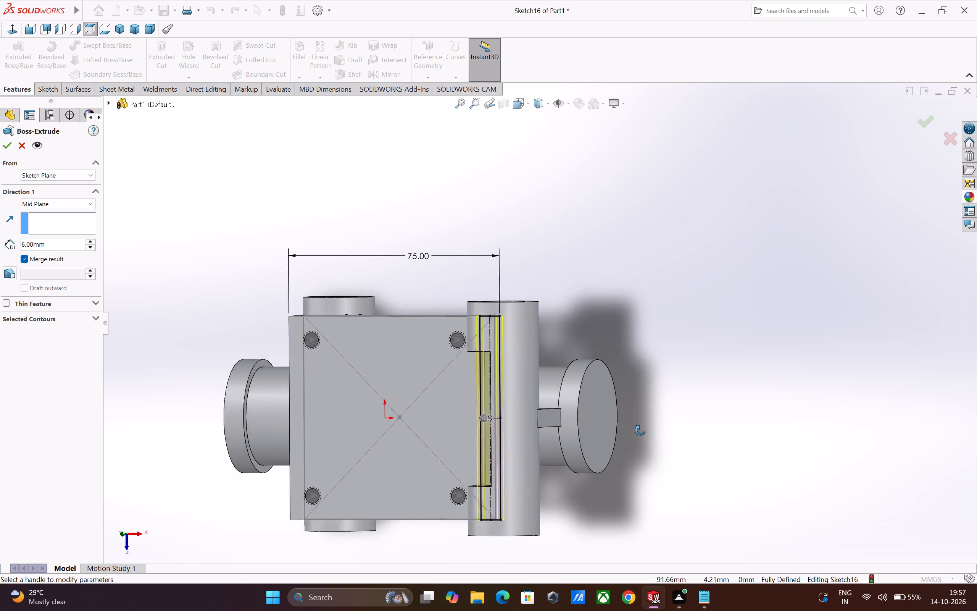
middle_drag(640, 430, 608, 425)
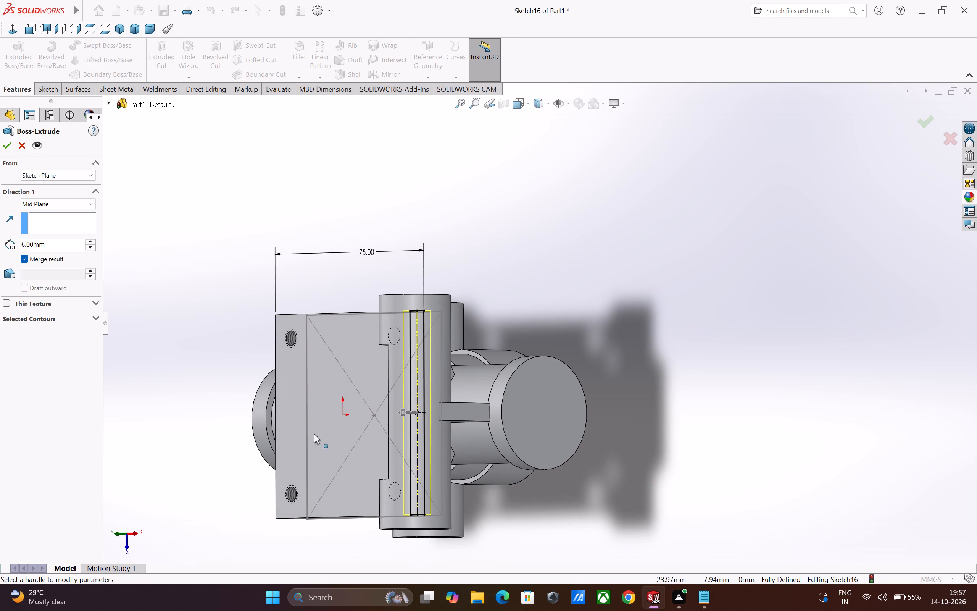
click(63, 205)
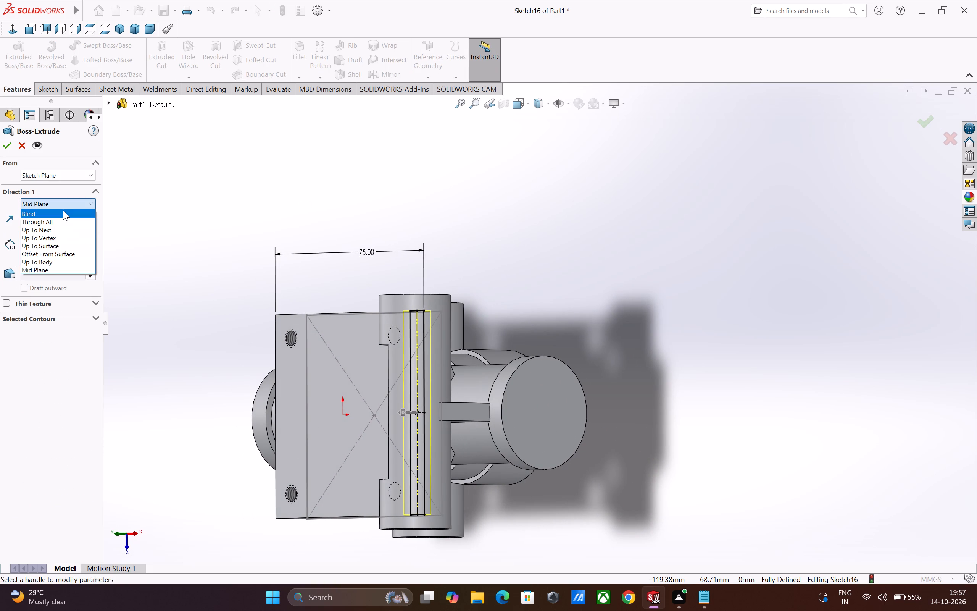
click(63, 210)
click(11, 205)
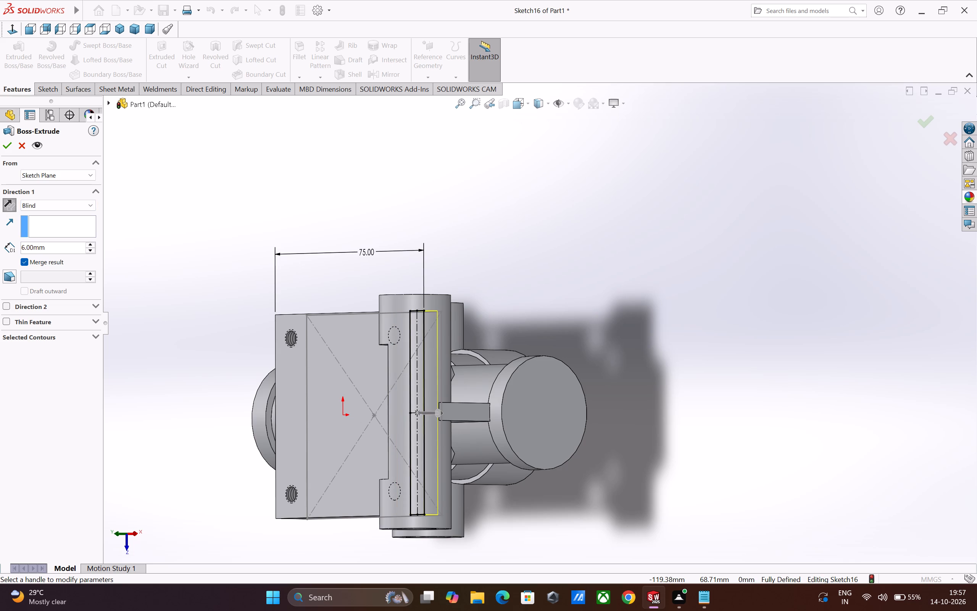
double_click(62, 252)
text(14)
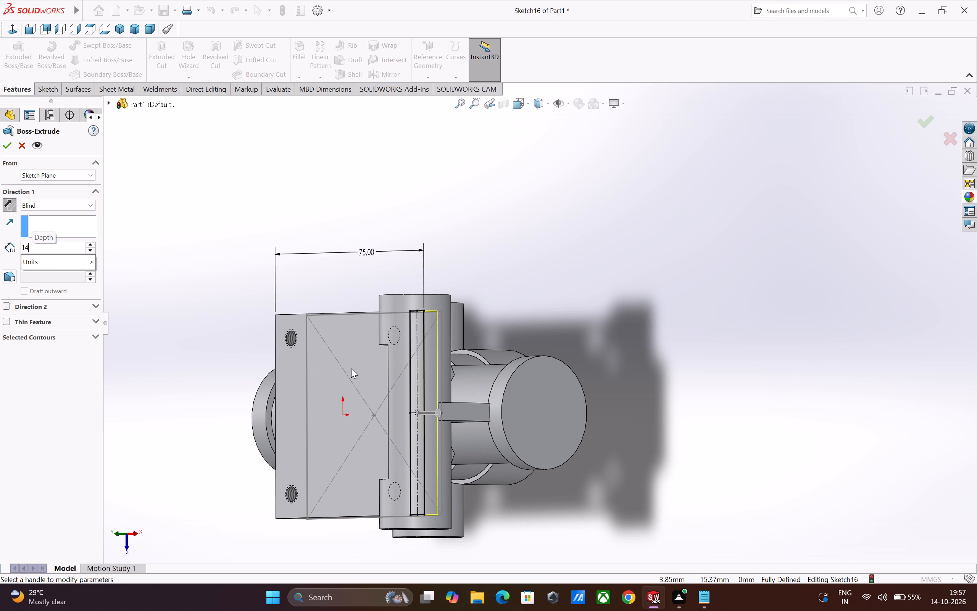
key(Return)
middle_drag(484, 396, 443, 302)
scroll(453, 320, up, 1)
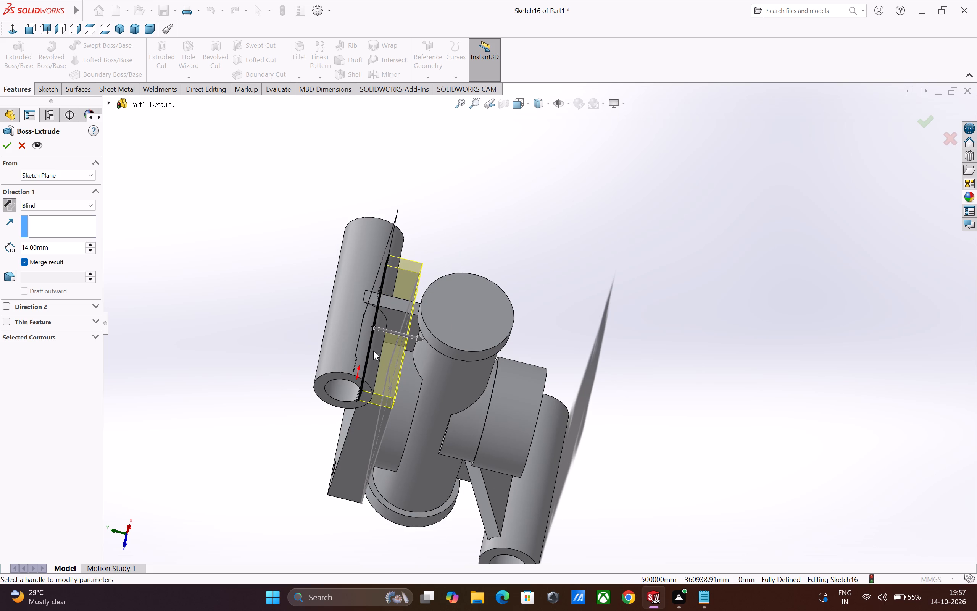
middle_drag(366, 346, 374, 289)
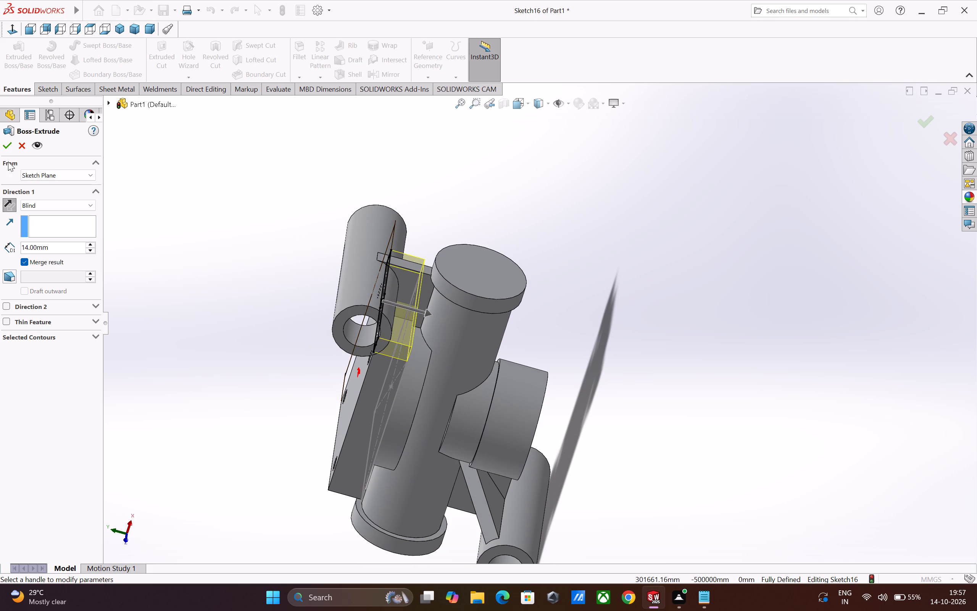
click(7, 147)
click(204, 246)
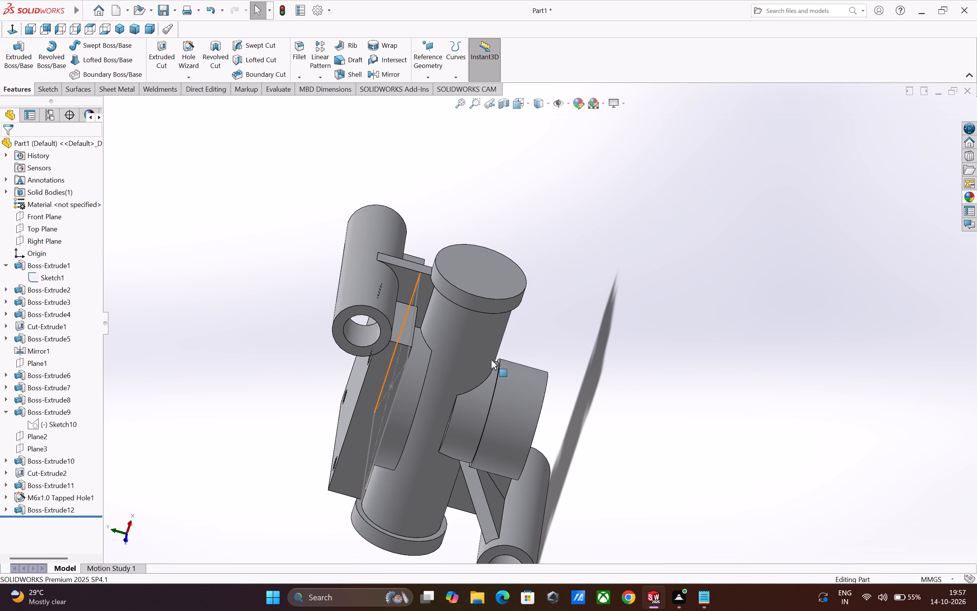
middle_drag(495, 360, 561, 314)
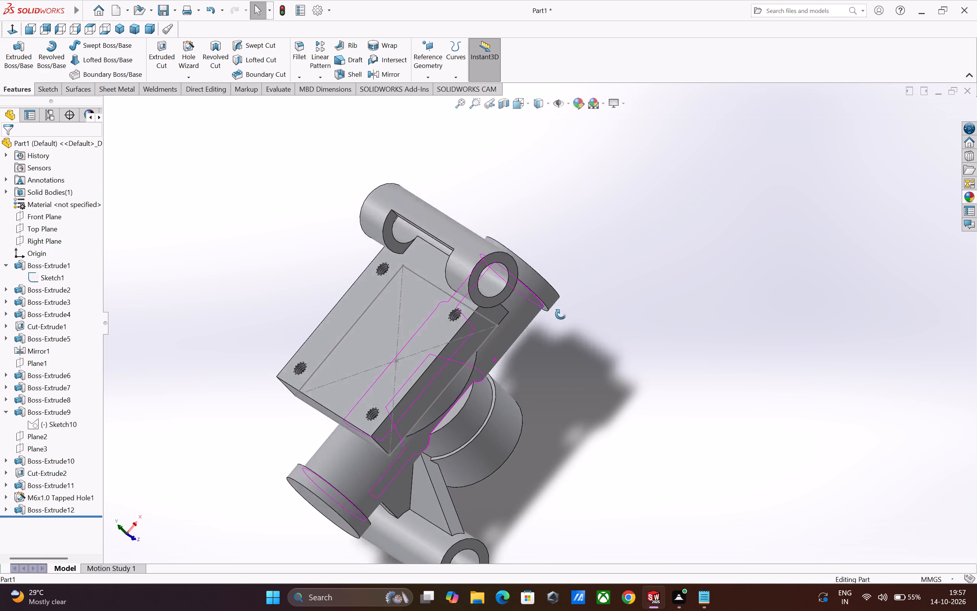
Hide the plate's base sketch, Sketch1, in the model.
middle_drag(561, 314, 575, 275)
middle_drag(575, 272, 526, 273)
scroll(521, 347, up, 1)
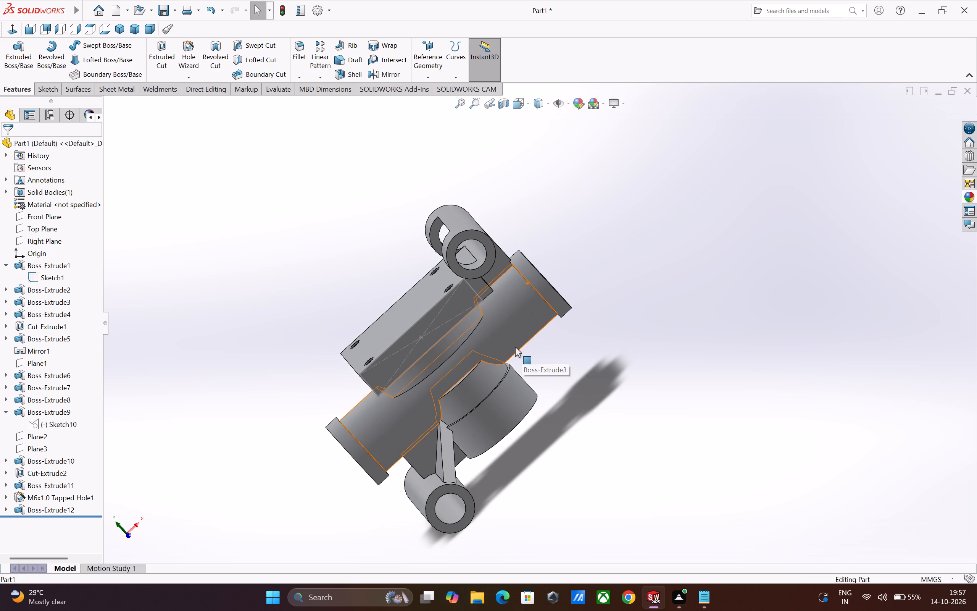
click(58, 276)
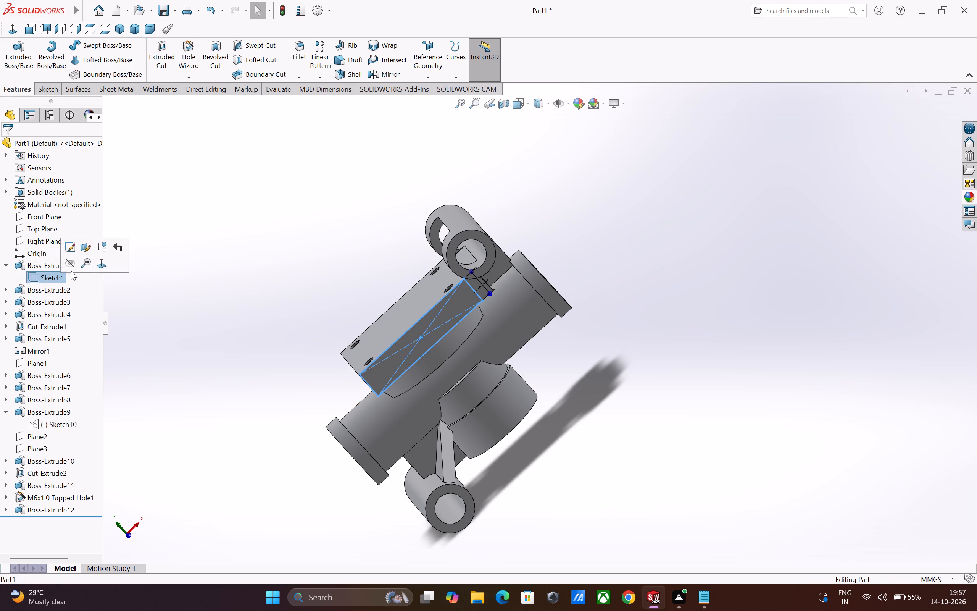
click(73, 265)
click(232, 305)
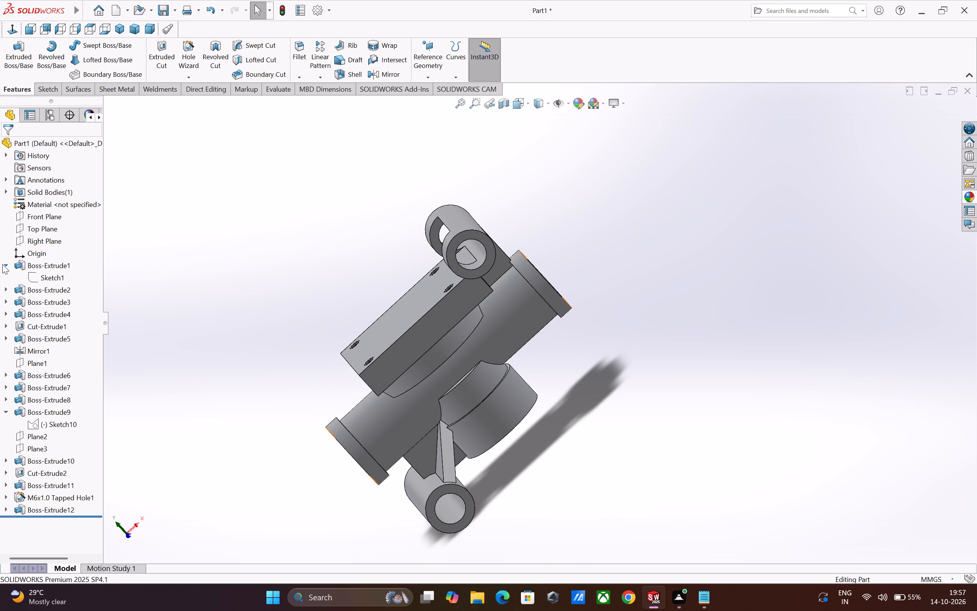
click(6, 265)
click(3, 399)
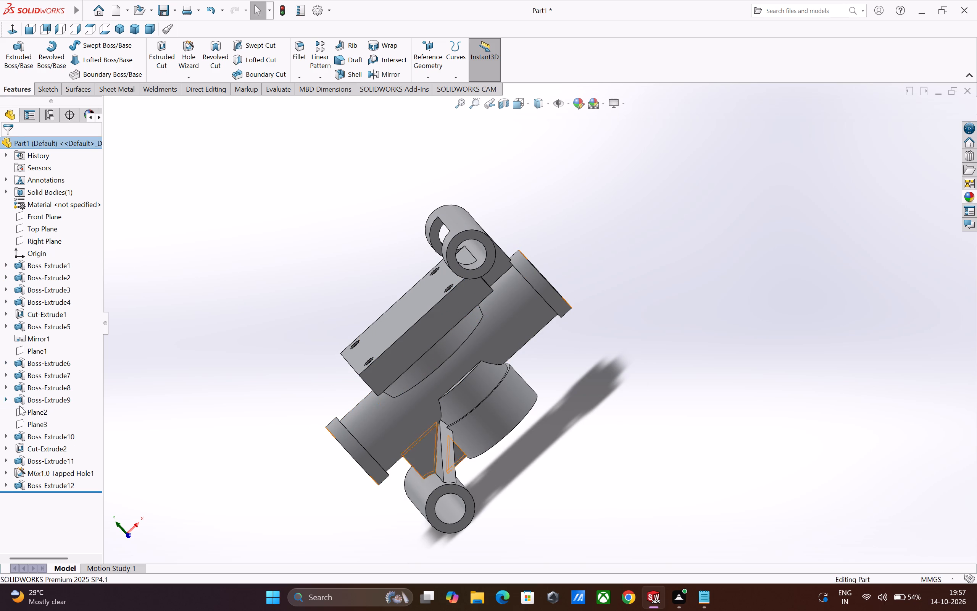
On the plate's face with the tapped holes, sketch a circle about 39 mm in diameter centred on the origin.
scroll(374, 398, up, 2)
scroll(426, 397, up, 2)
scroll(462, 338, down, 2)
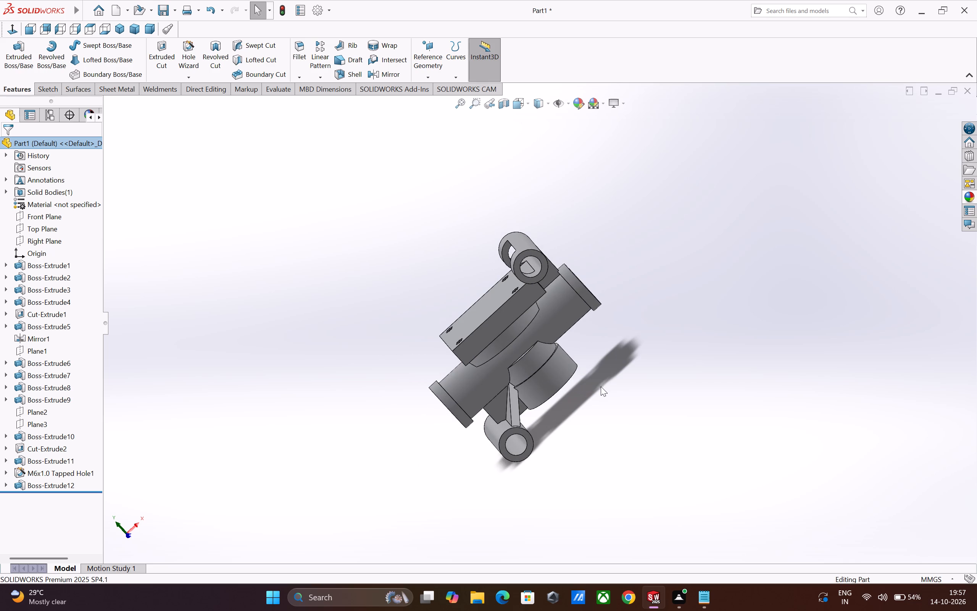
scroll(662, 375, up, 1)
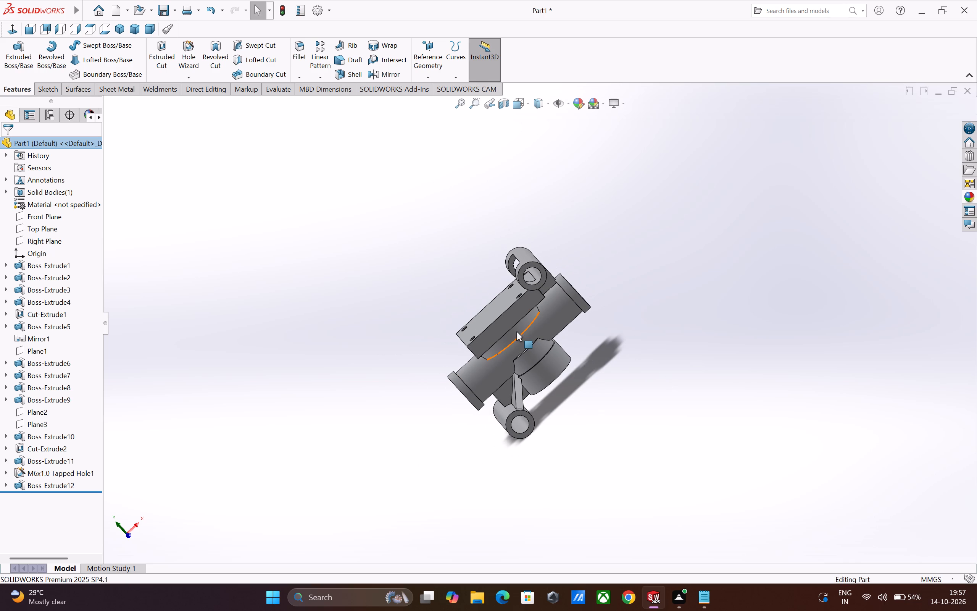
click(487, 314)
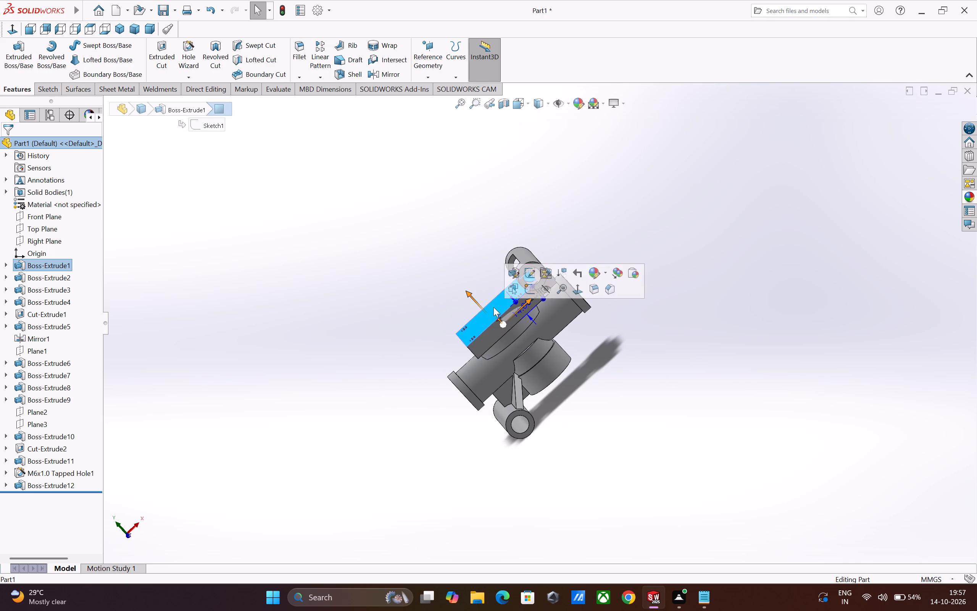
click(527, 294)
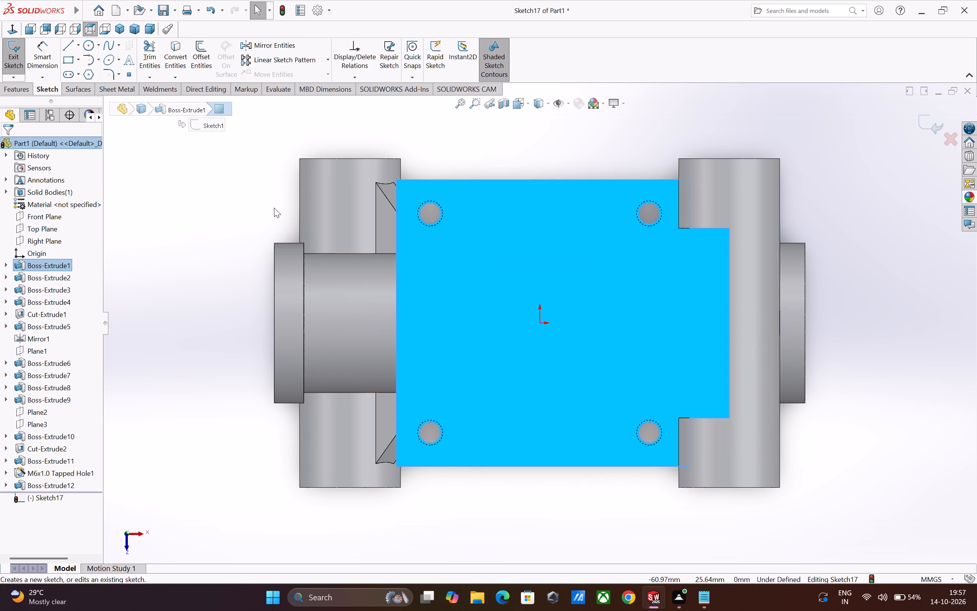
click(92, 47)
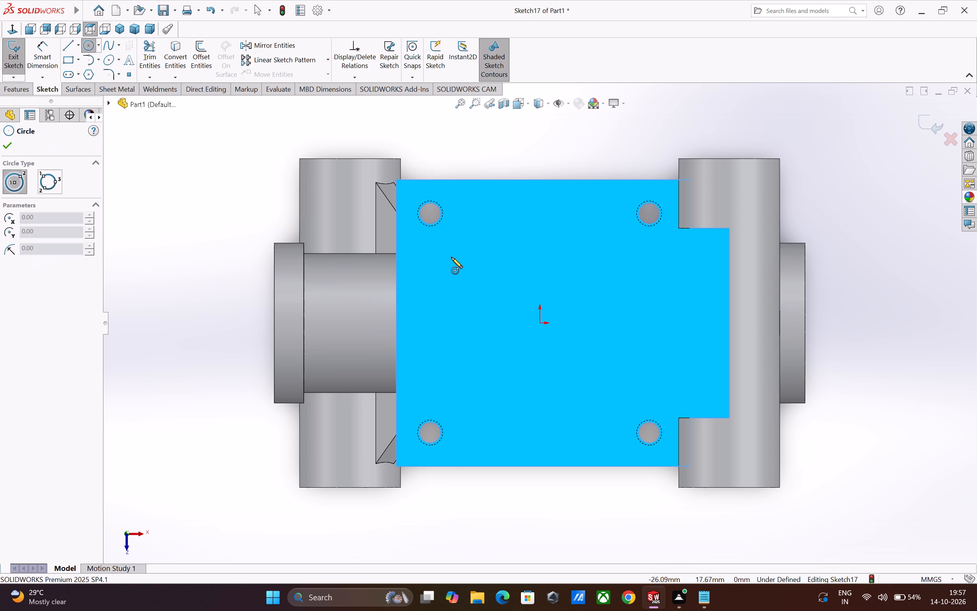
click(540, 323)
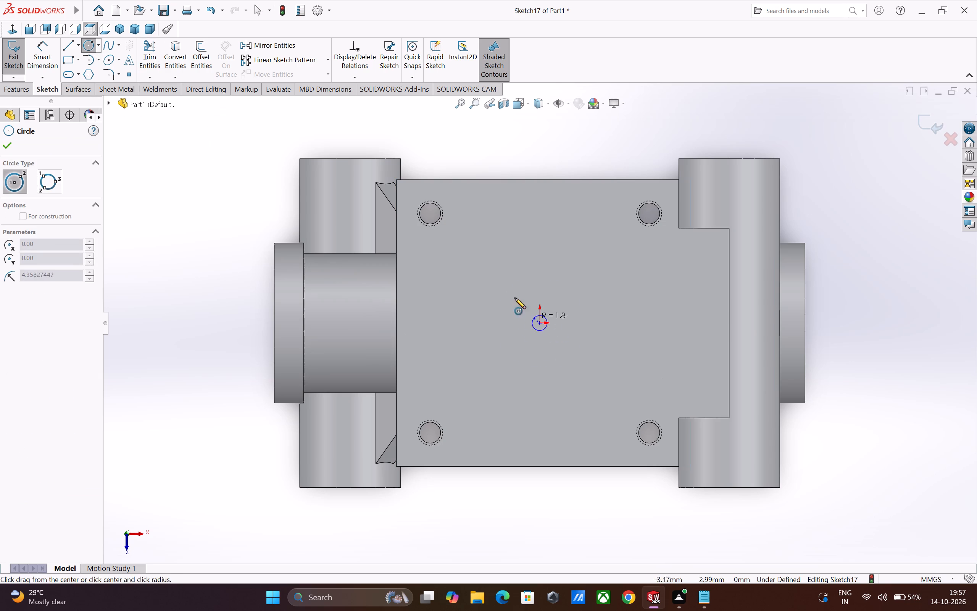
click(491, 257)
Dimension the circle's diameter as 60 mm.
click(32, 57)
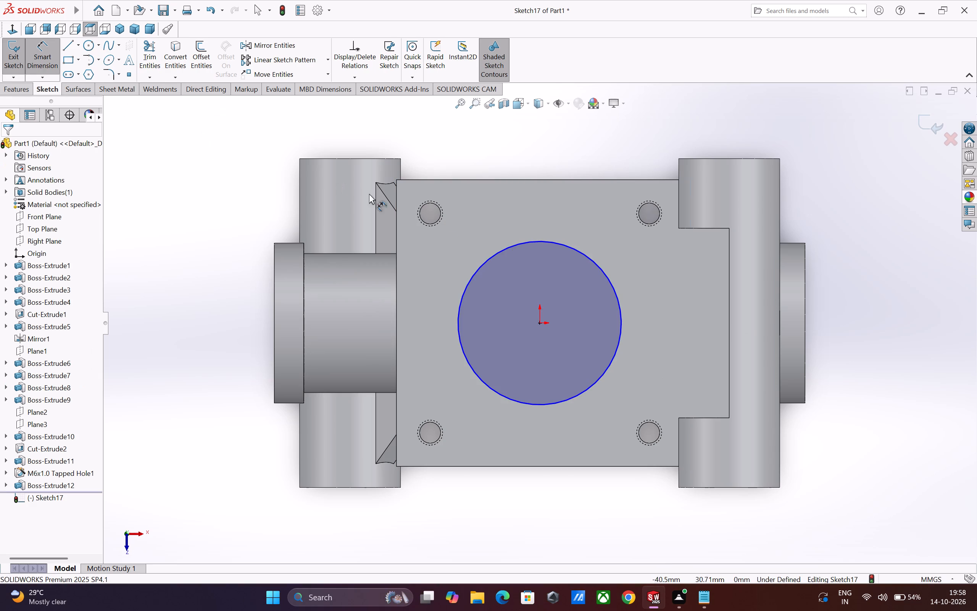
click(510, 247)
click(509, 223)
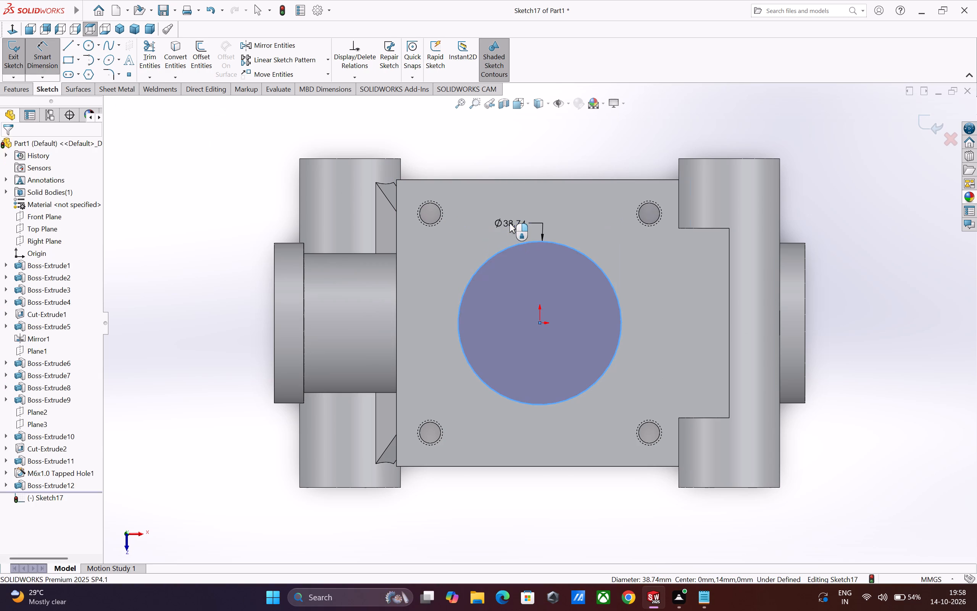
text(60)
key(Return)
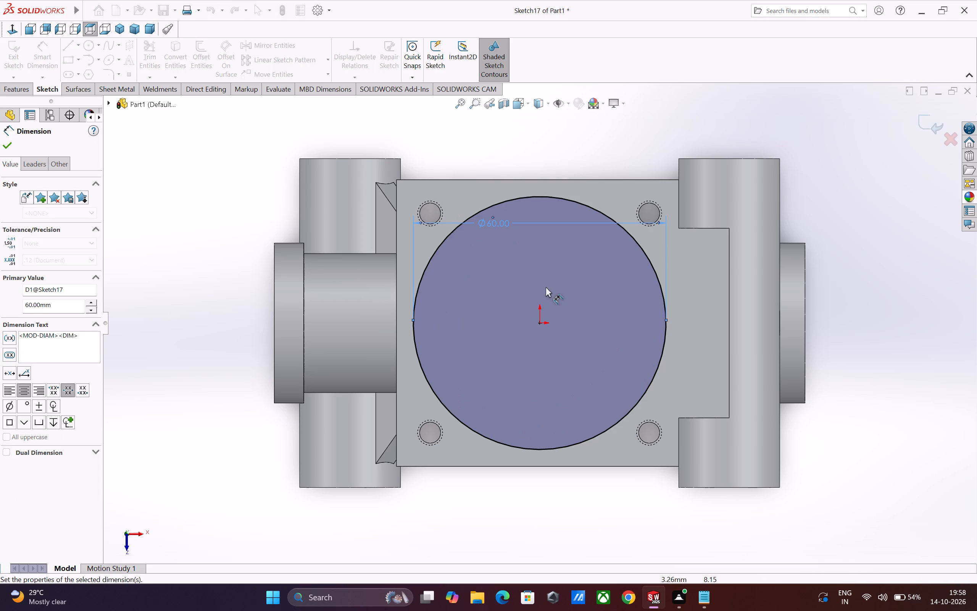
Give the circle's diameter dimension a Fit tolerance with hole fit H11 and linear display.
scroll(590, 367, up, 1)
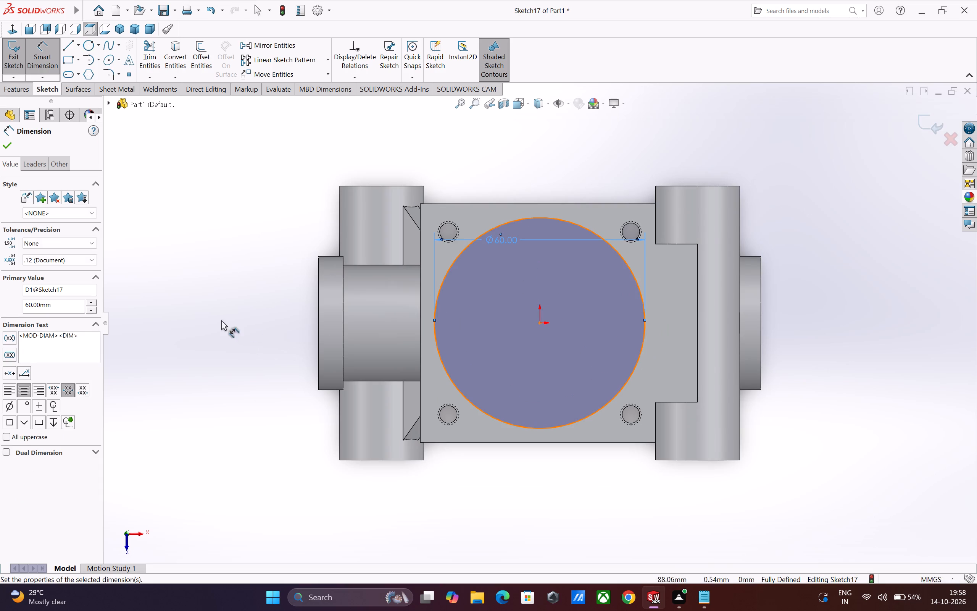
click(82, 244)
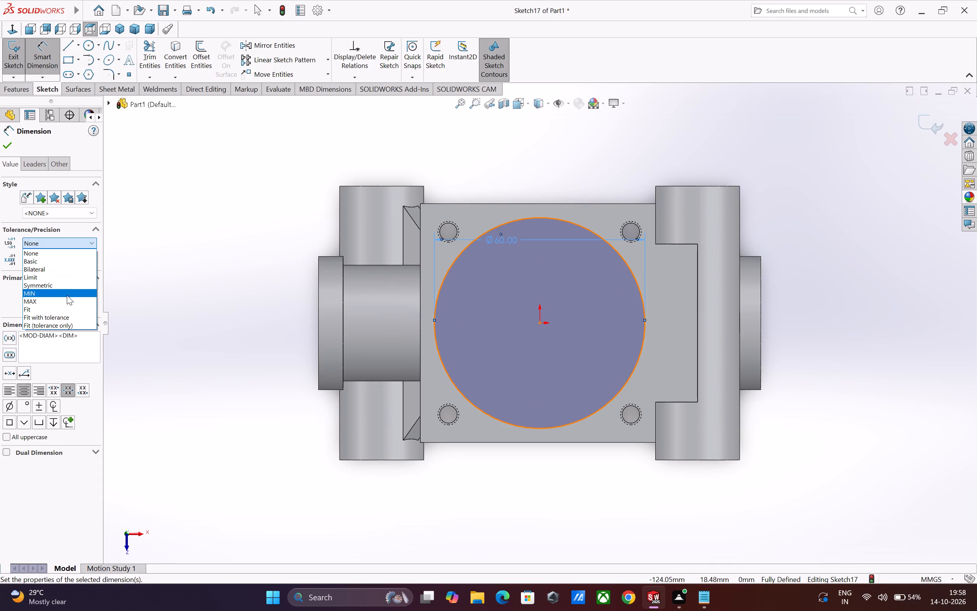
click(64, 309)
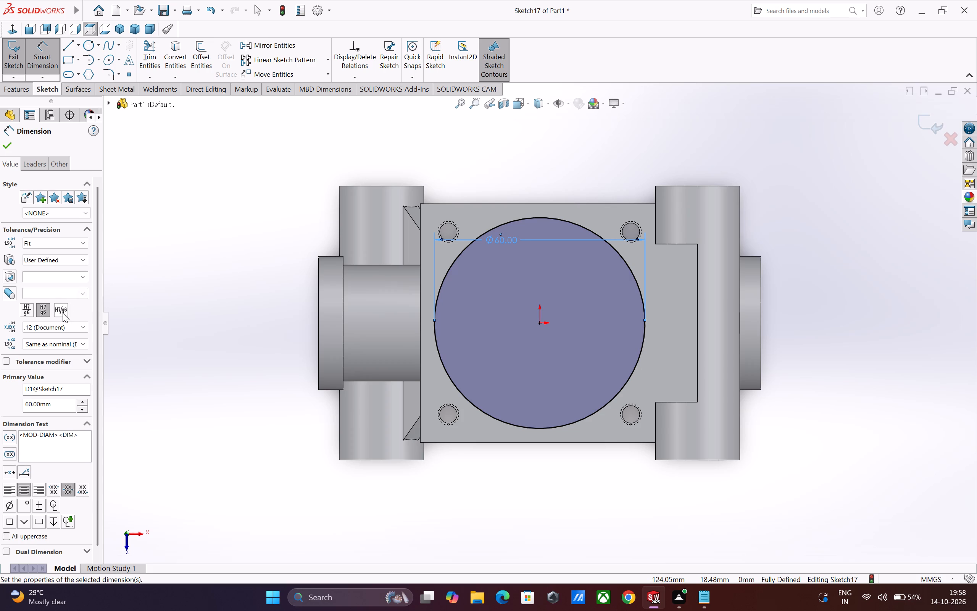
click(63, 313)
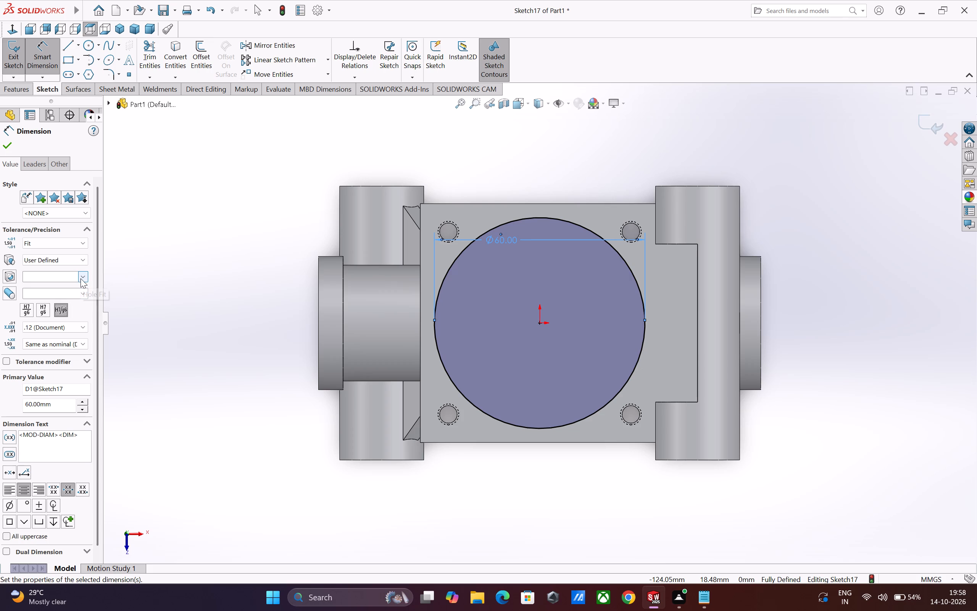
click(81, 278)
scroll(50, 356, down, 12)
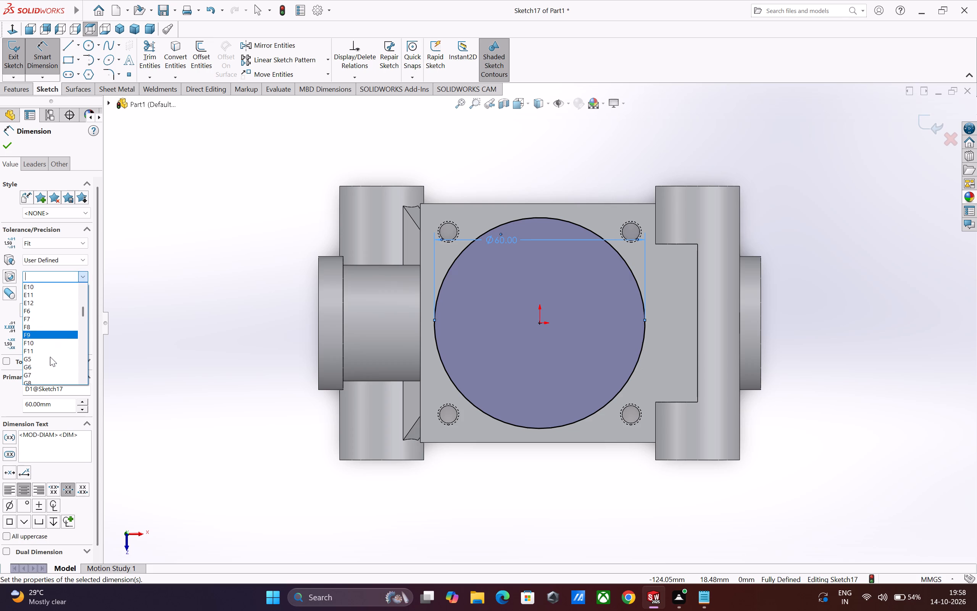
scroll(50, 357, down, 4)
click(38, 317)
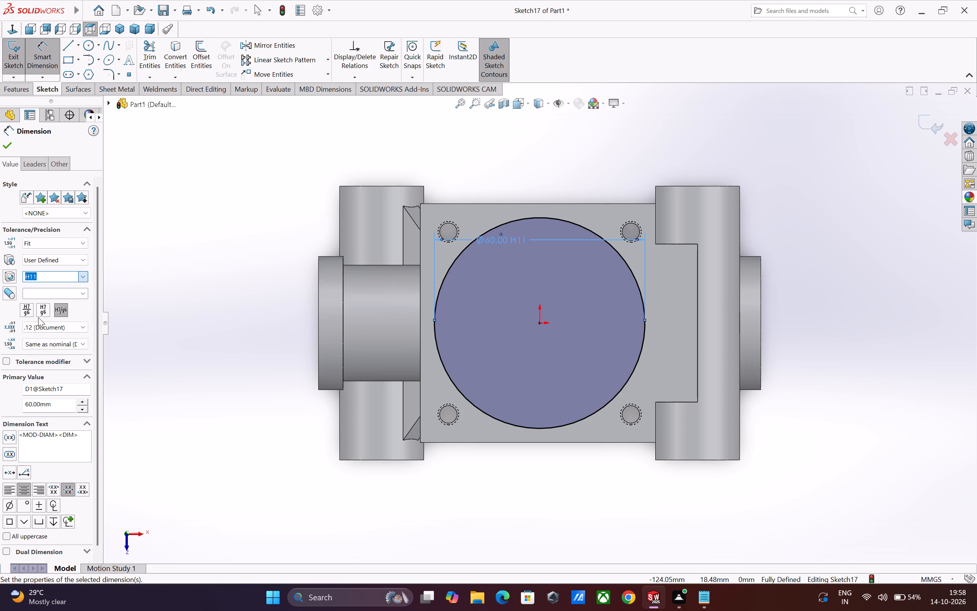
click(10, 144)
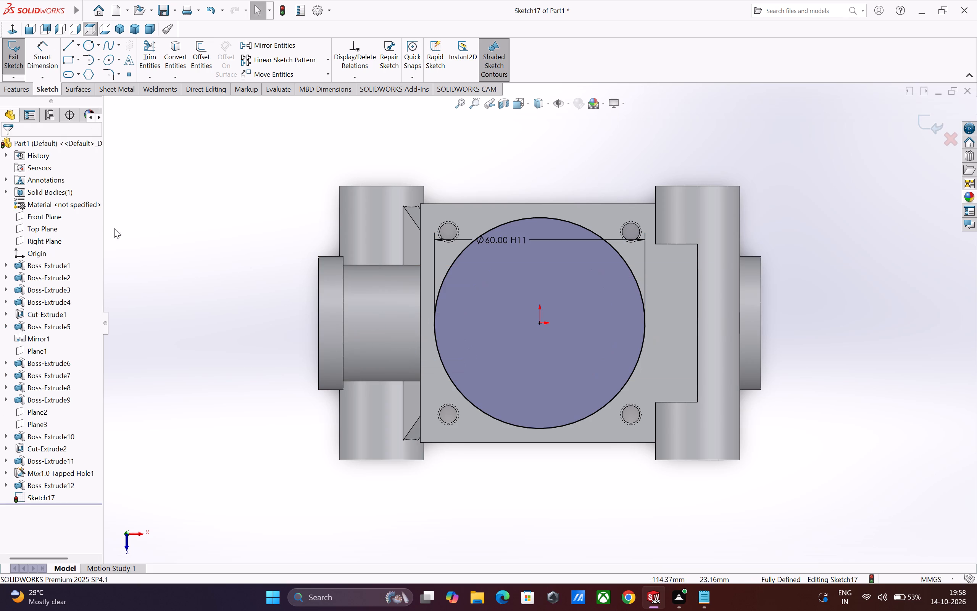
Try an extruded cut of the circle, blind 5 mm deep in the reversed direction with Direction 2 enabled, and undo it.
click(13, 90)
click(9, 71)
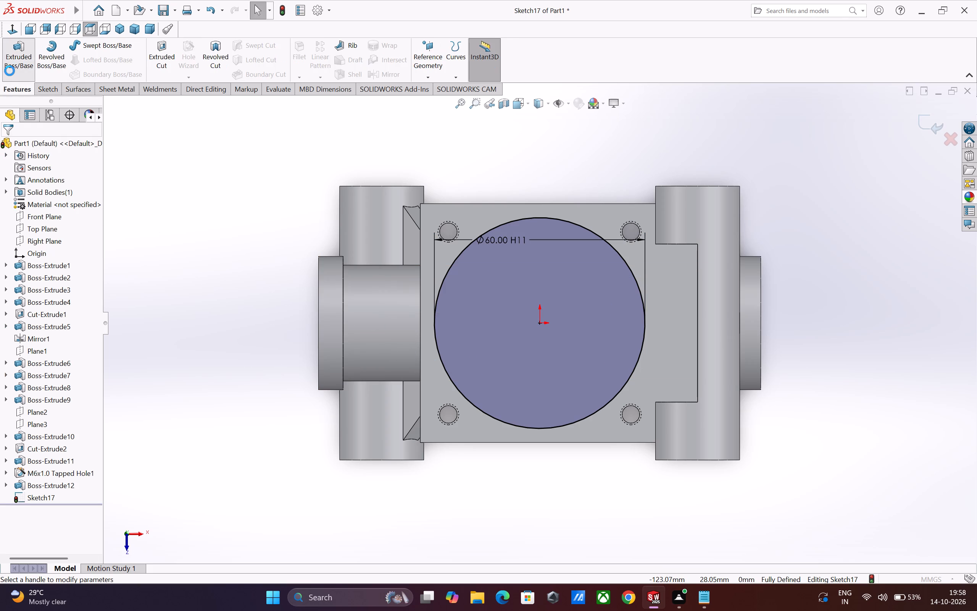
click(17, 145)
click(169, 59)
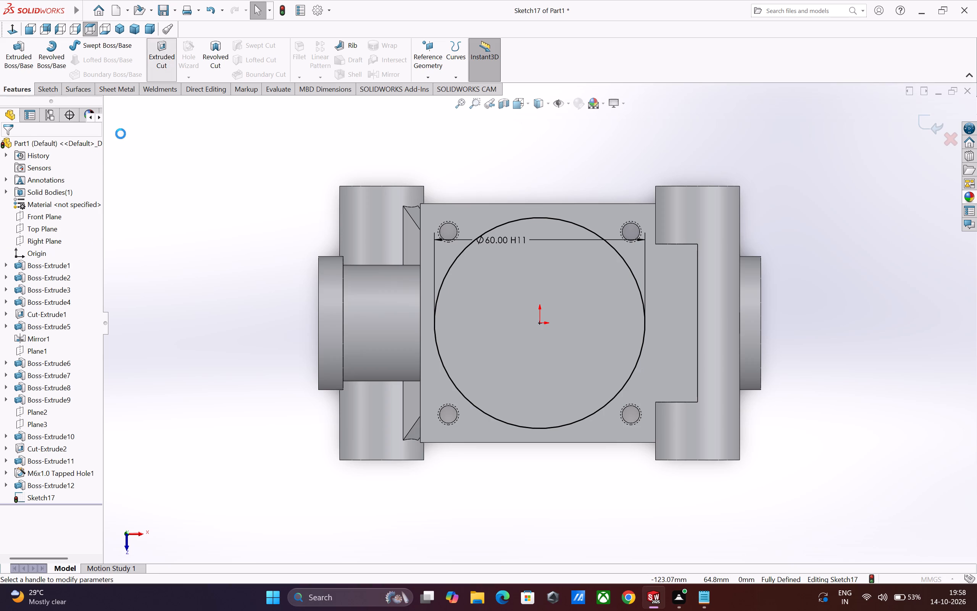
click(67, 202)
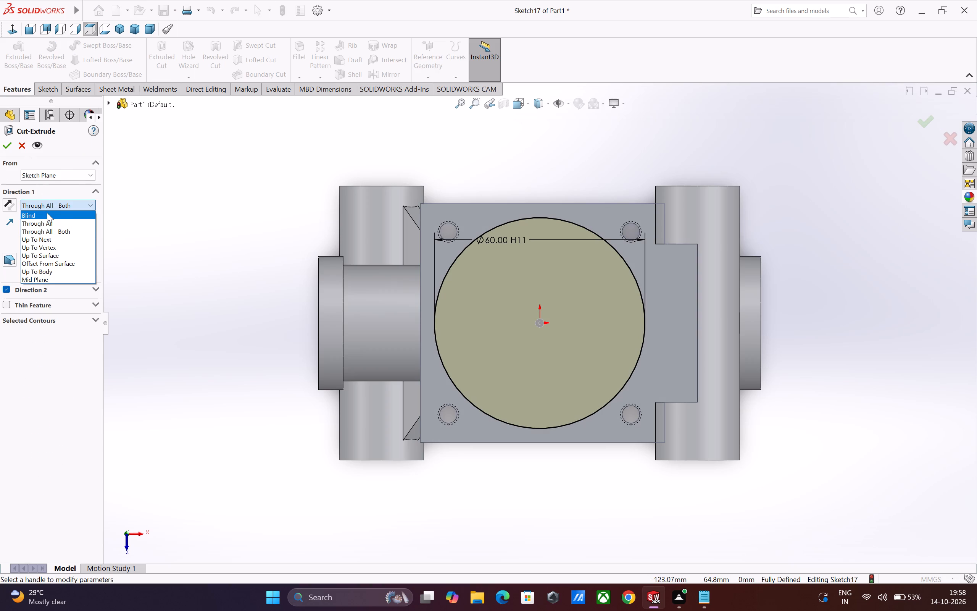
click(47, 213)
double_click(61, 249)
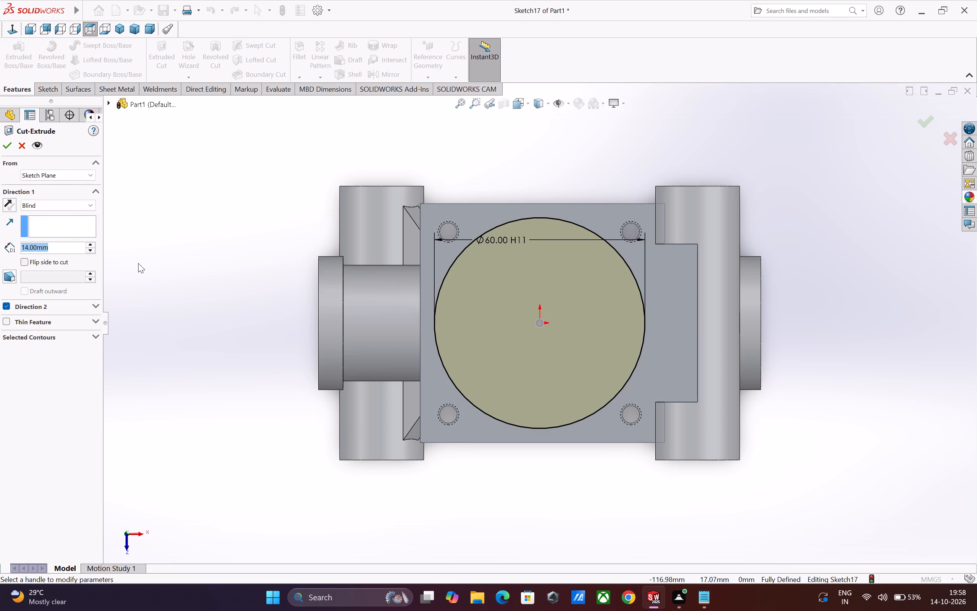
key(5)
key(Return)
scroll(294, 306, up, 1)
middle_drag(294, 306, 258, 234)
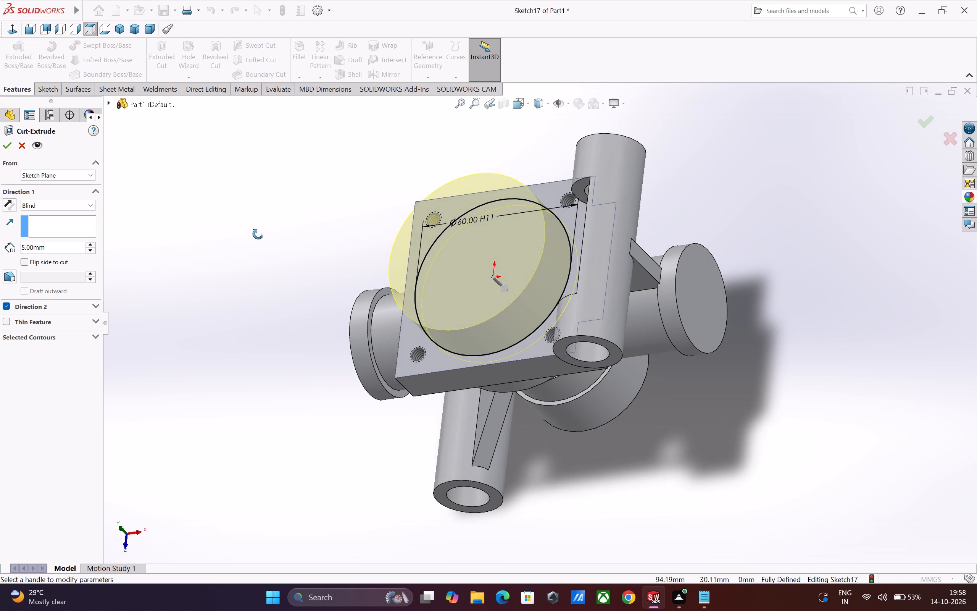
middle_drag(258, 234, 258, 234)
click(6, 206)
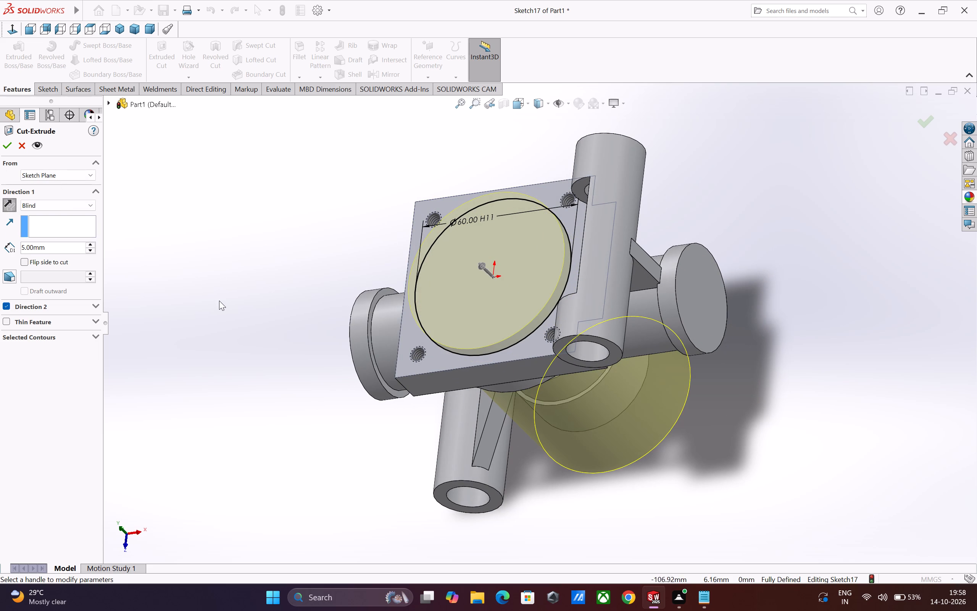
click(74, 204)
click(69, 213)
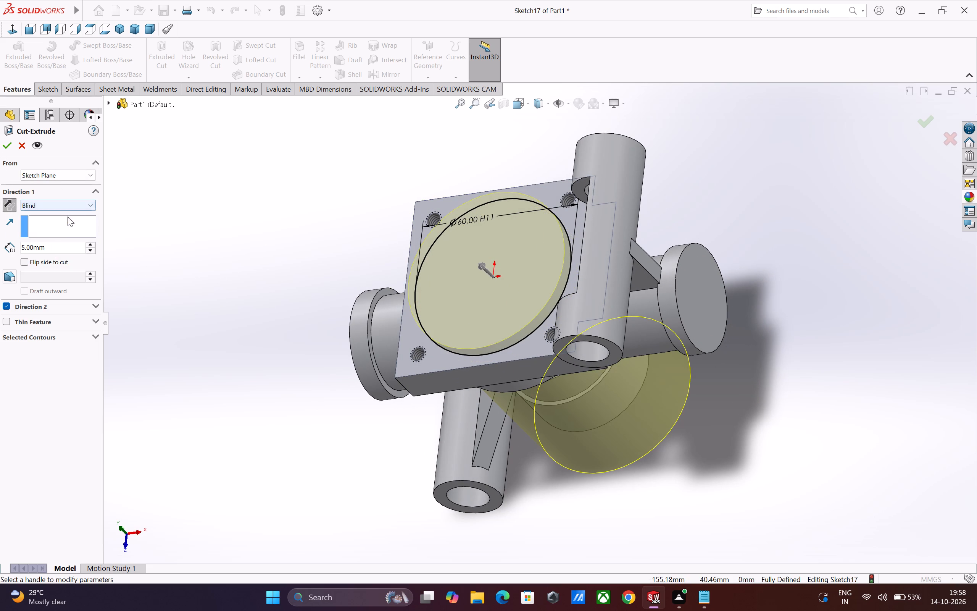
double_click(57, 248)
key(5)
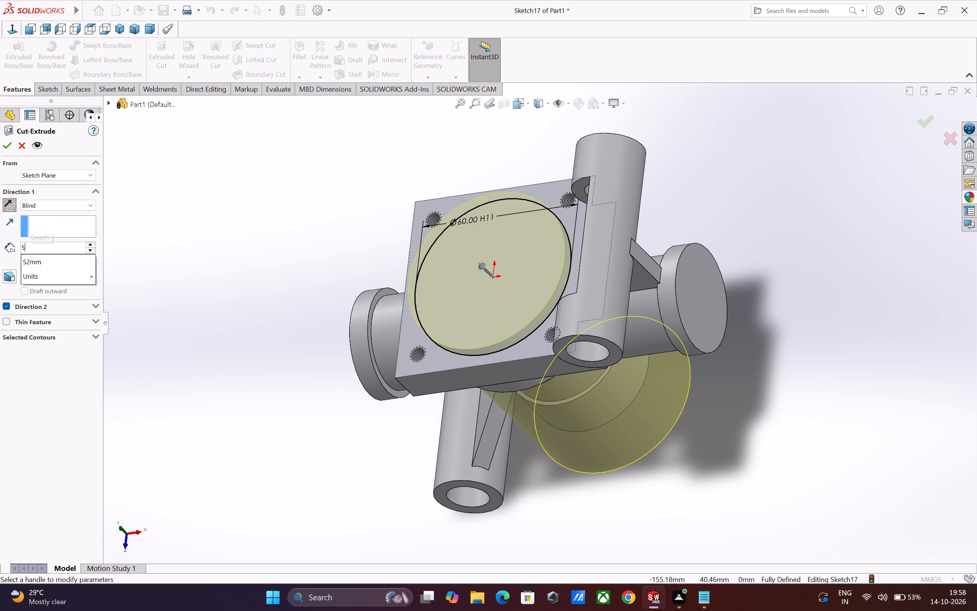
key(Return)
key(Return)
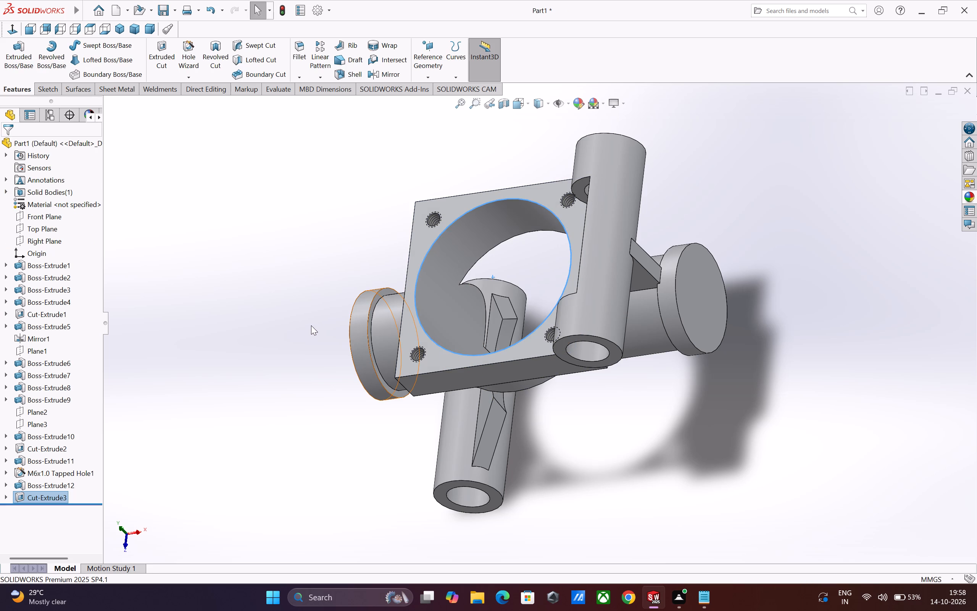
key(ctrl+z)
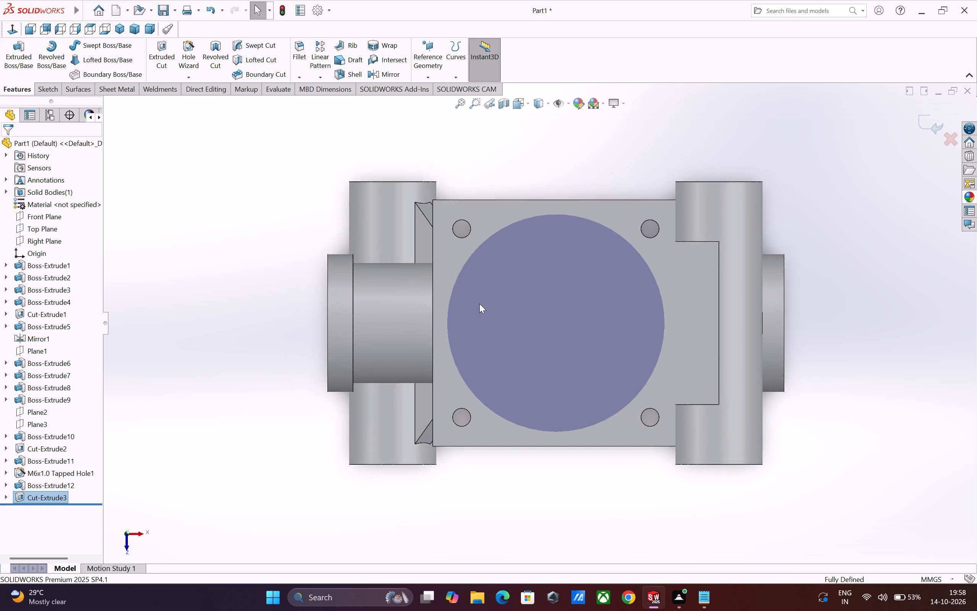
Cut the 60 mm circle into the plate face as a blind pocket 5 mm deep, in one direction only.
middle_drag(474, 303, 428, 236)
click(15, 94)
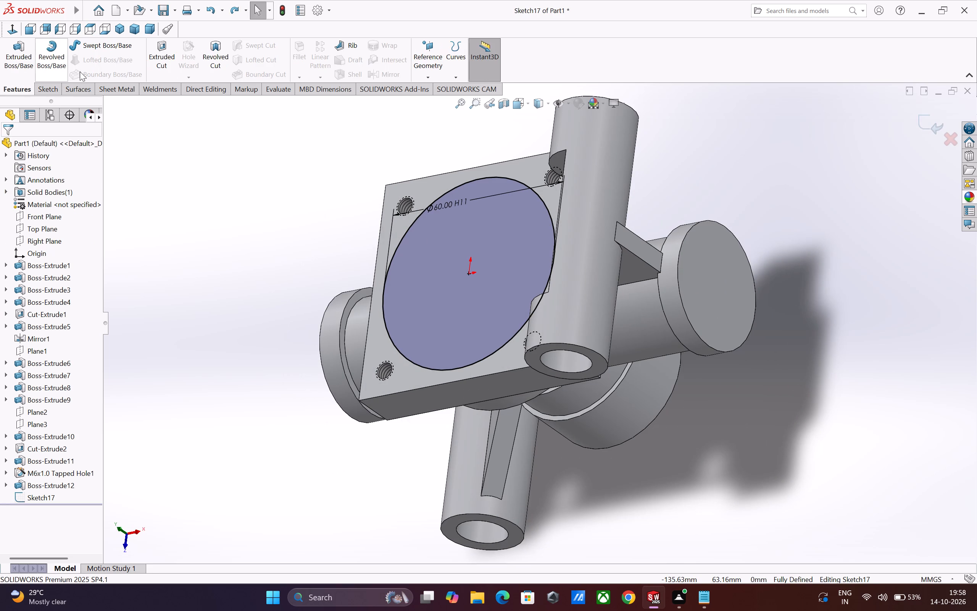
click(158, 44)
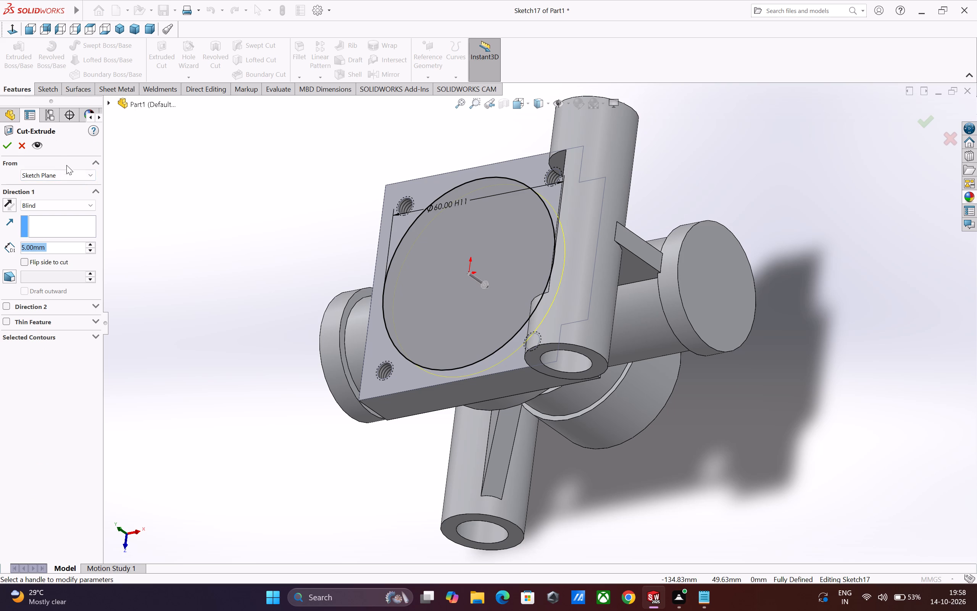
click(52, 202)
click(53, 215)
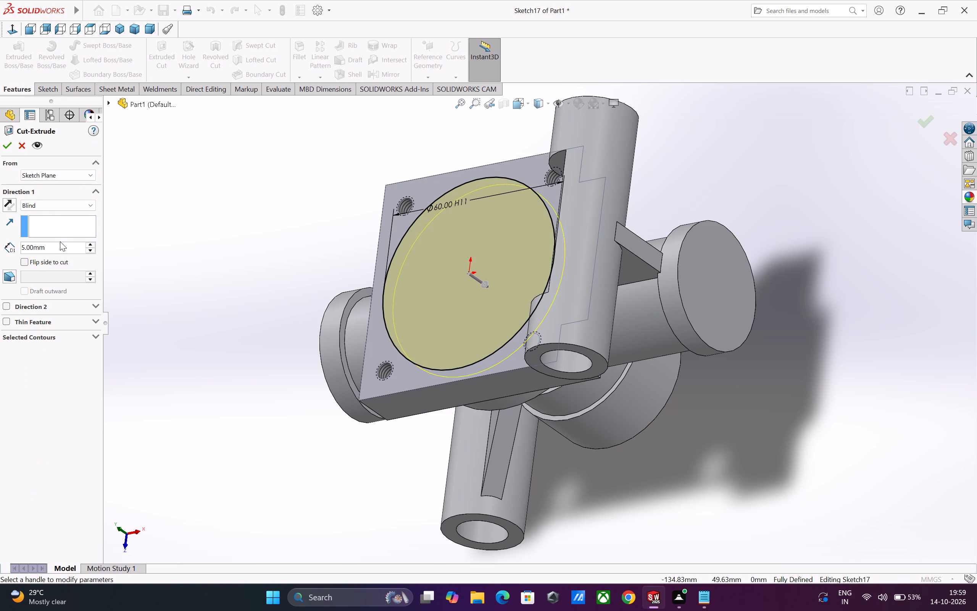
double_click(59, 247)
key(5)
key(Return)
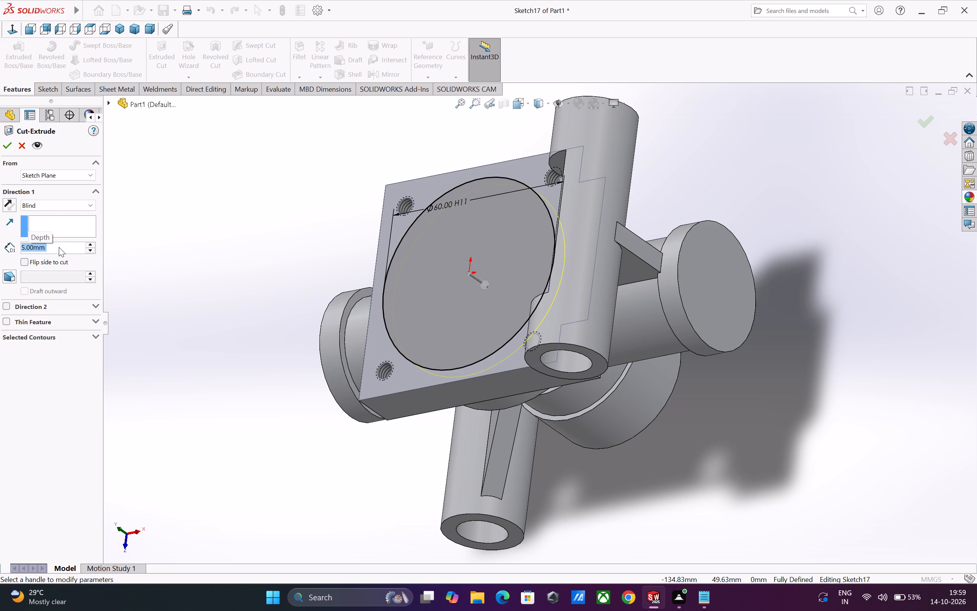
click(5, 150)
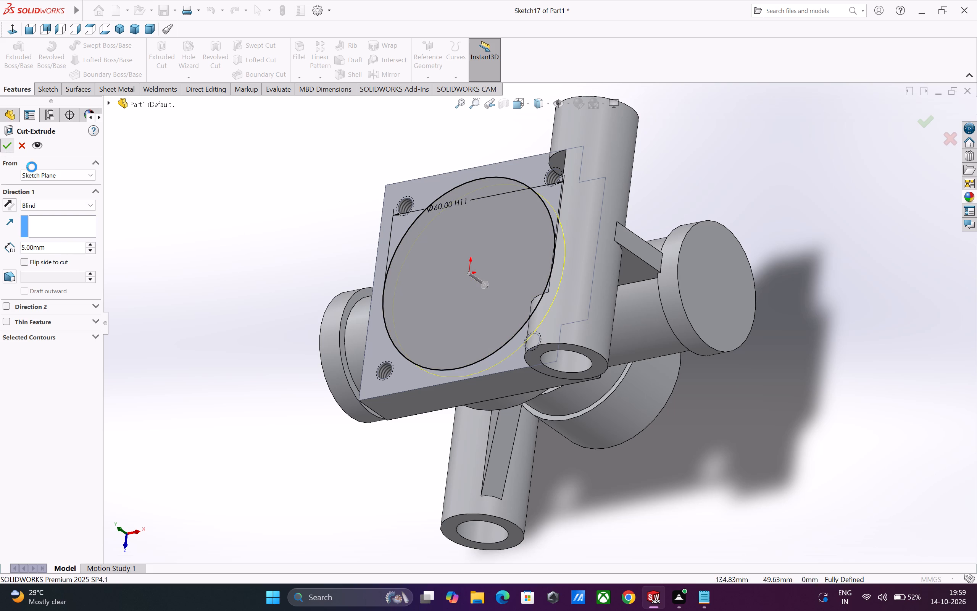
Sketch a circle about 31 mm in diameter on the floor of the 60 mm pocket, centred on the origin.
click(222, 257)
click(493, 300)
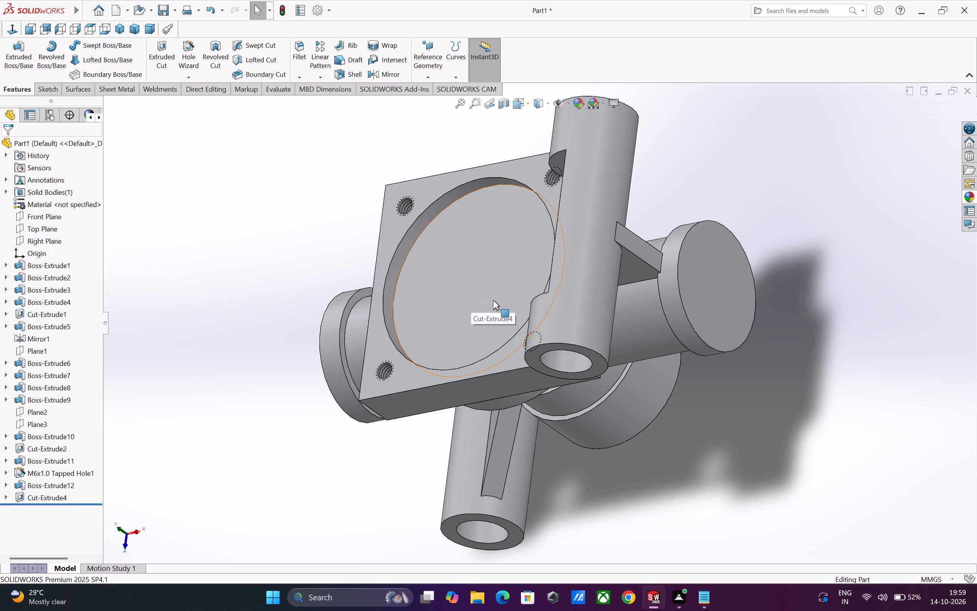
click(535, 277)
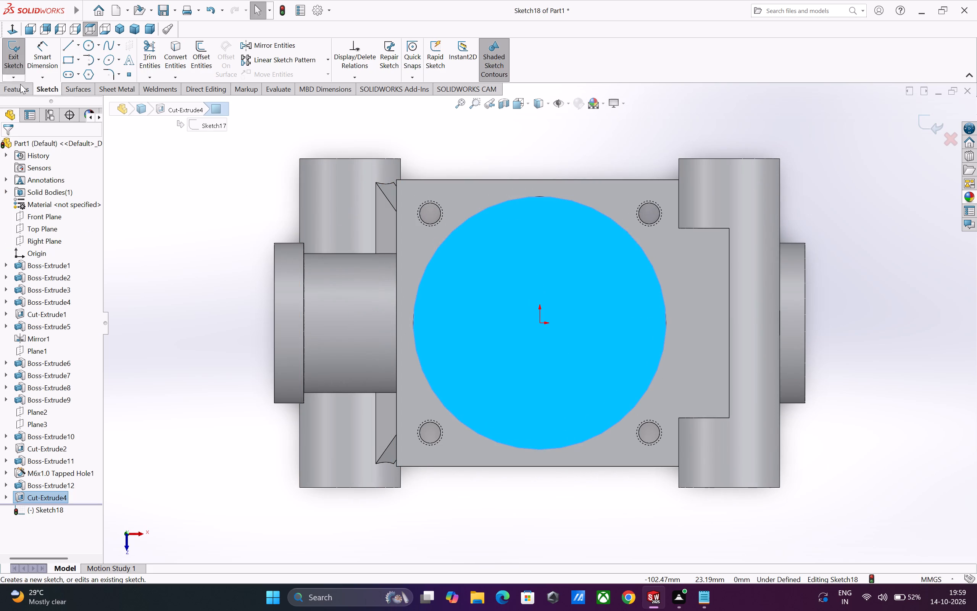
click(88, 45)
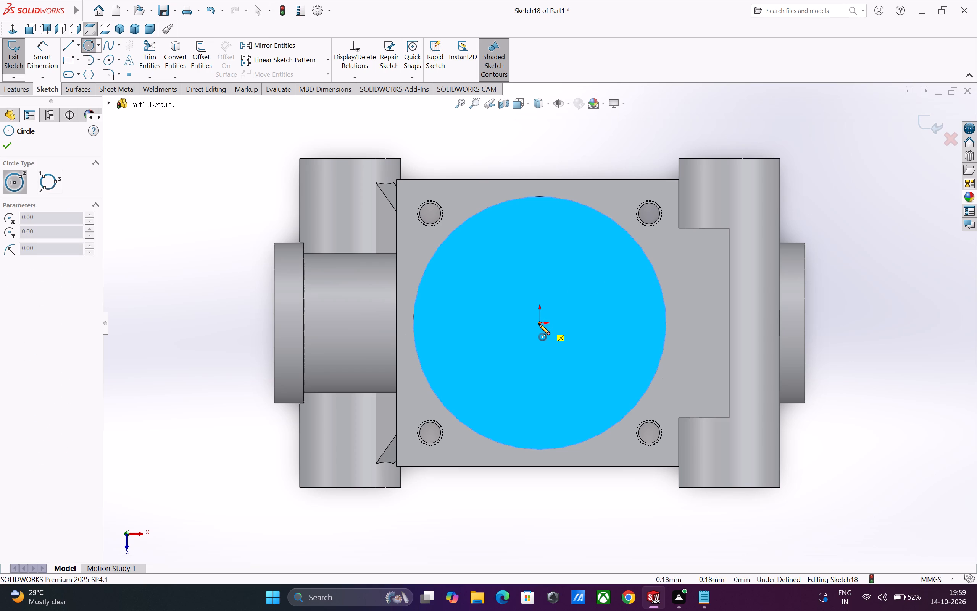
click(539, 324)
click(565, 262)
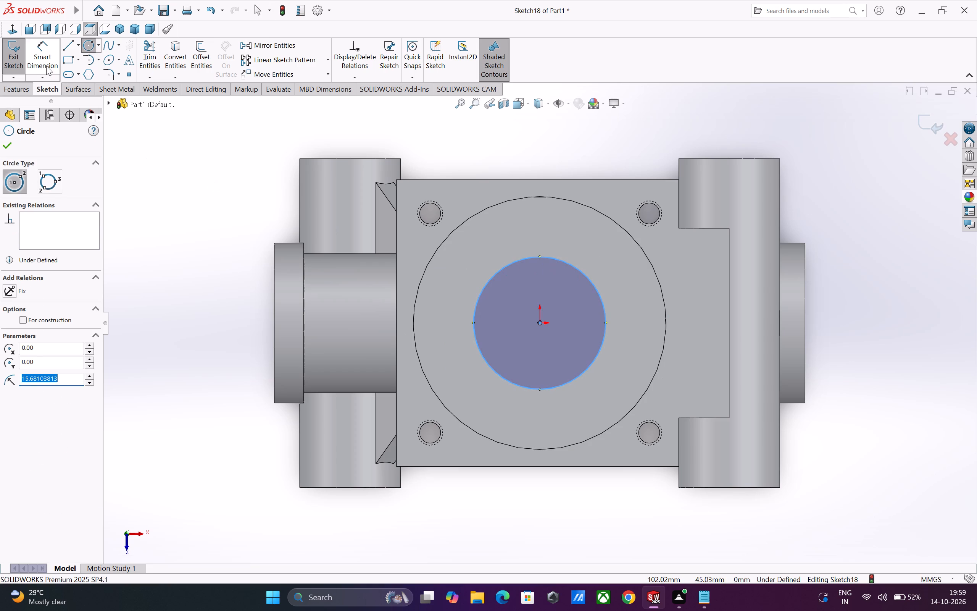
Dimension the circle's diameter as 45 mm.
click(46, 66)
click(471, 328)
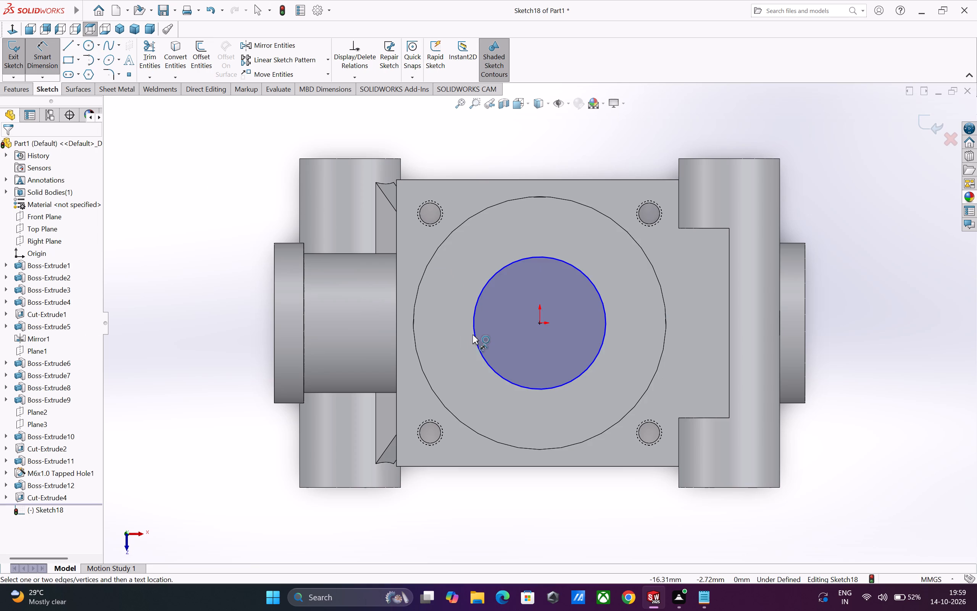
click(474, 334)
click(446, 338)
text(45)
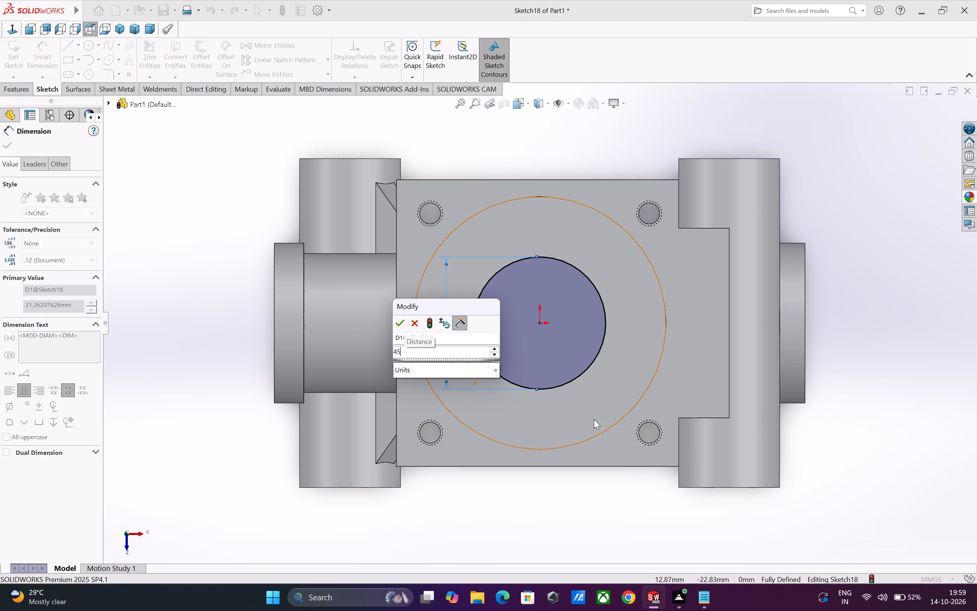
key(Return)
click(6, 145)
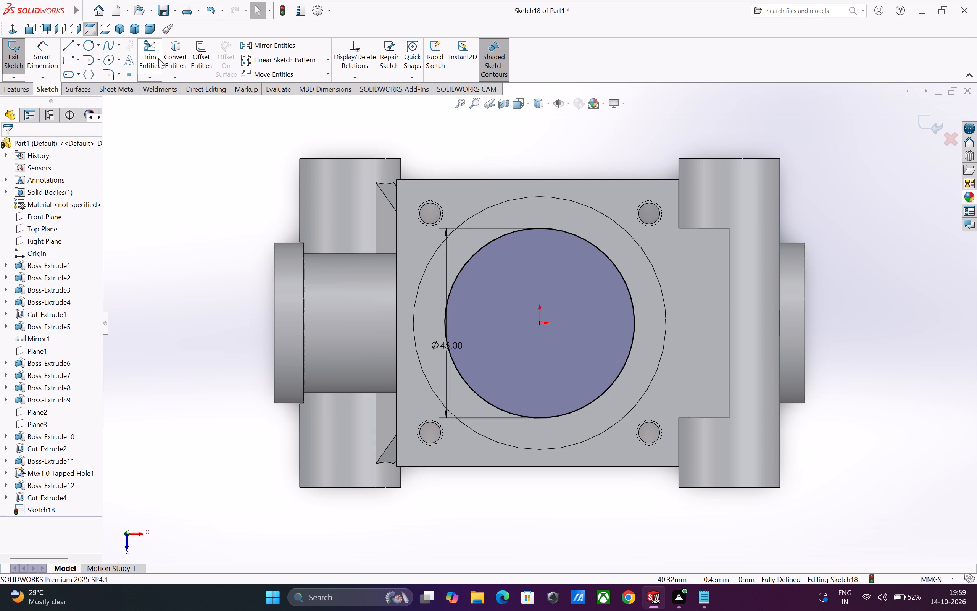
Cut the 45 mm circle into the part with Offset From Surface, ending 5 mm from the underside of the round boss beneath the plate.
click(22, 90)
click(164, 60)
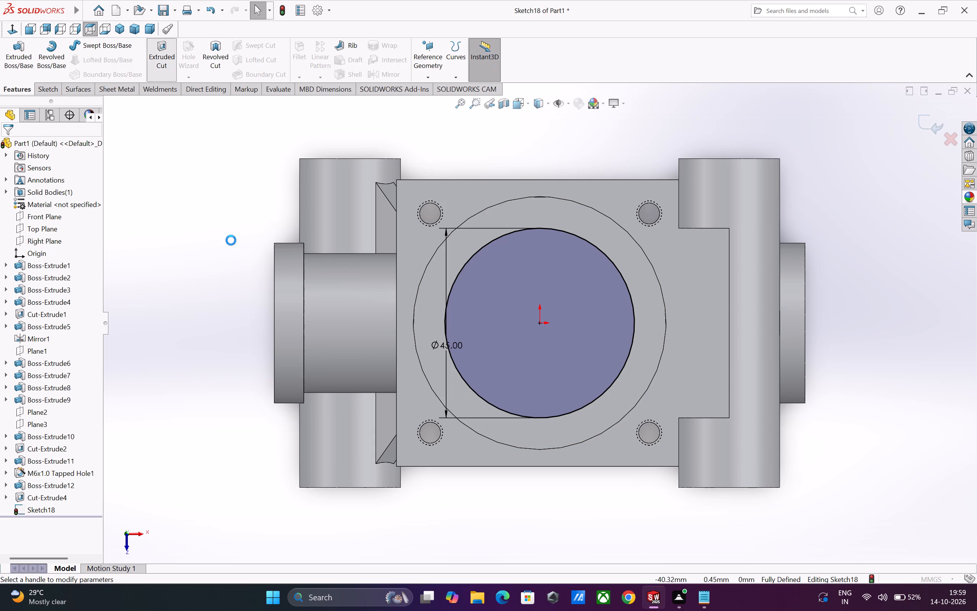
middle_drag(251, 307, 246, 289)
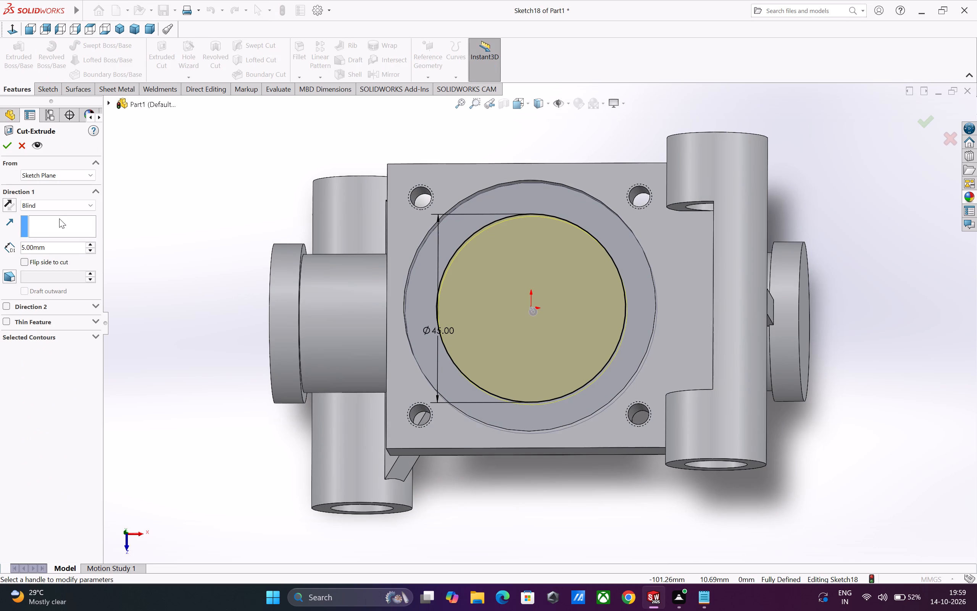
click(53, 207)
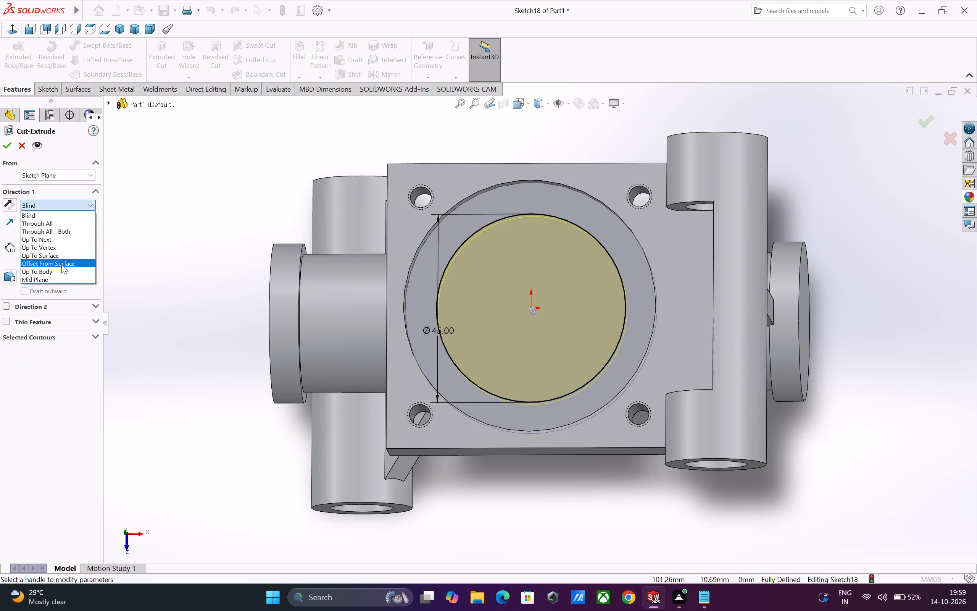
click(63, 265)
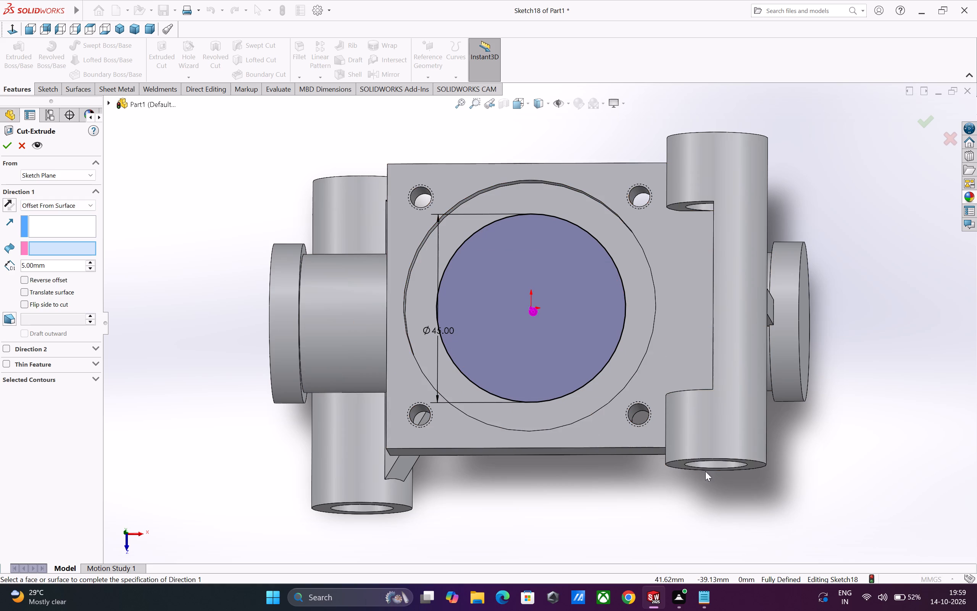
scroll(705, 471, up, 3)
middle_drag(642, 500, 609, 333)
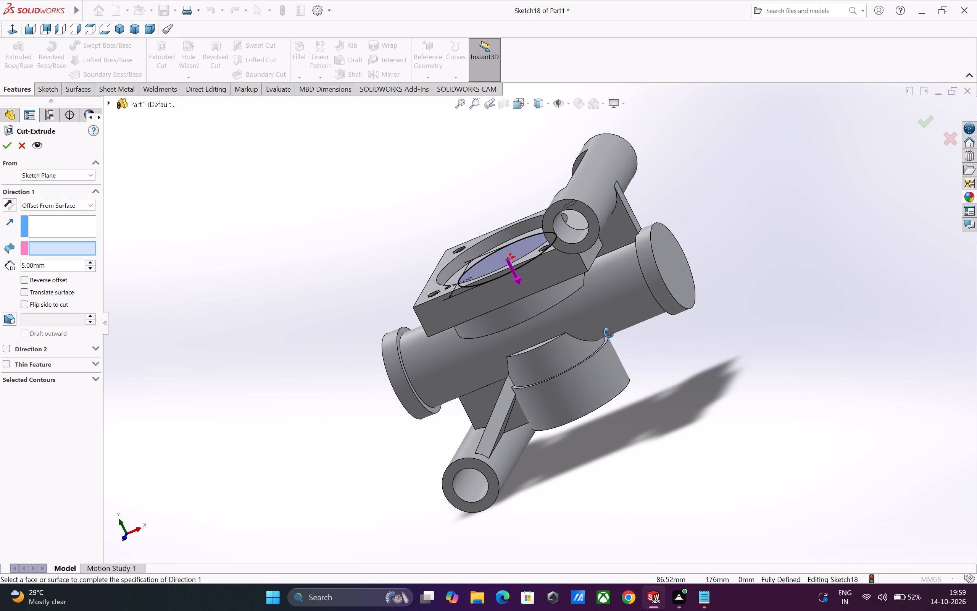
middle_drag(609, 333, 609, 332)
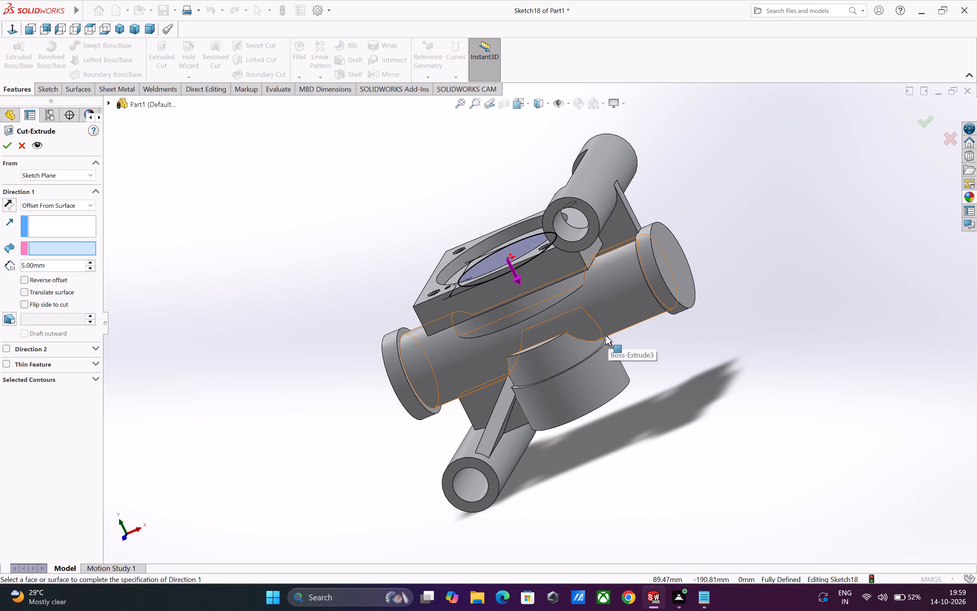
scroll(606, 336, down, 1)
middle_drag(602, 343, 518, 207)
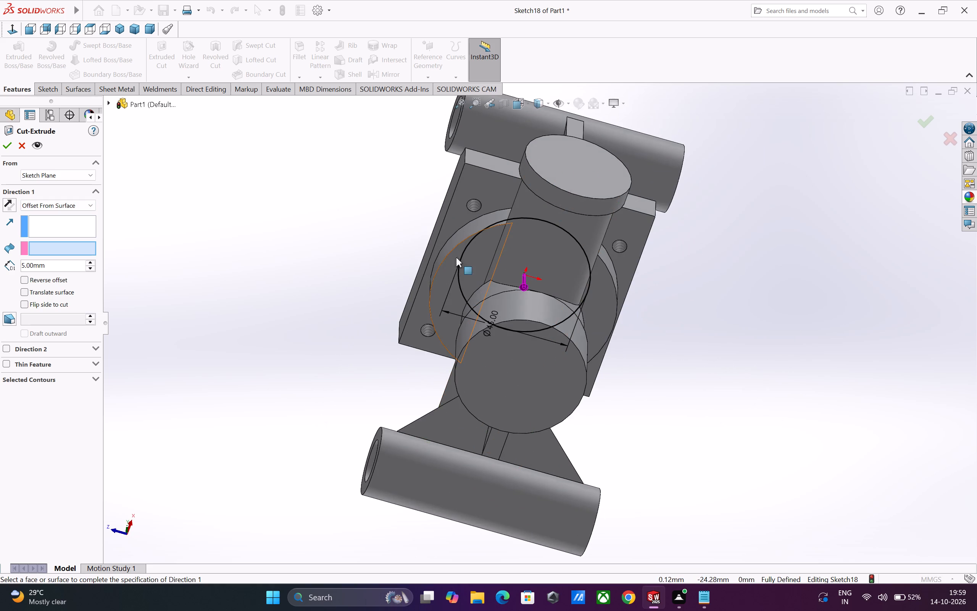
click(440, 276)
middle_drag(490, 290, 582, 359)
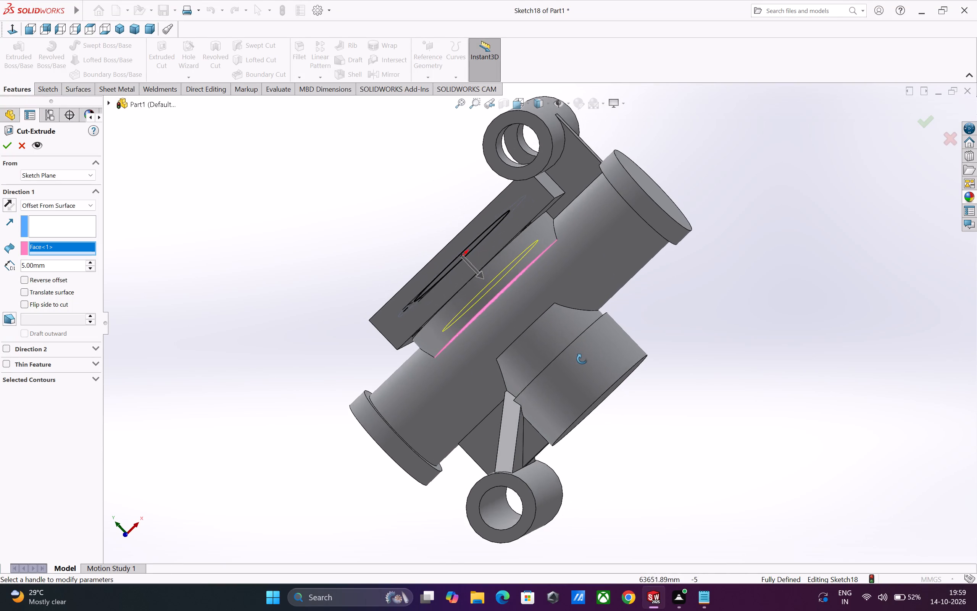
middle_drag(582, 359, 582, 361)
scroll(497, 348, up, 2)
scroll(487, 304, down, 5)
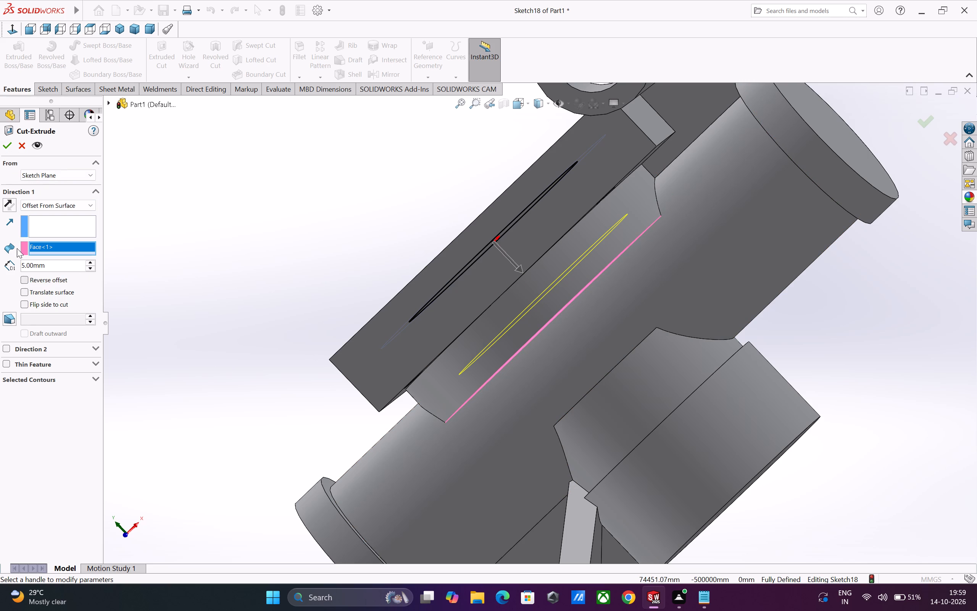
click(10, 148)
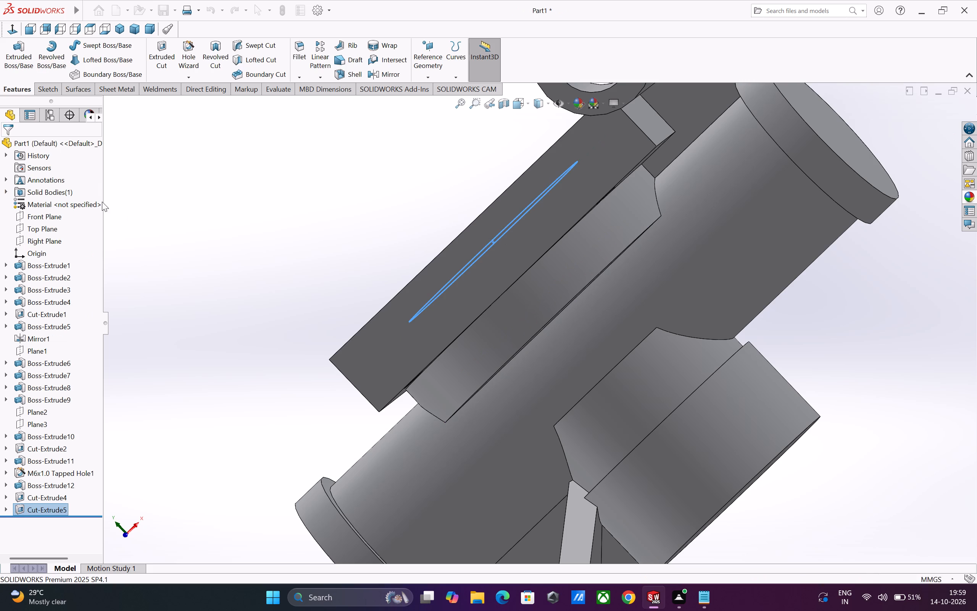
click(269, 283)
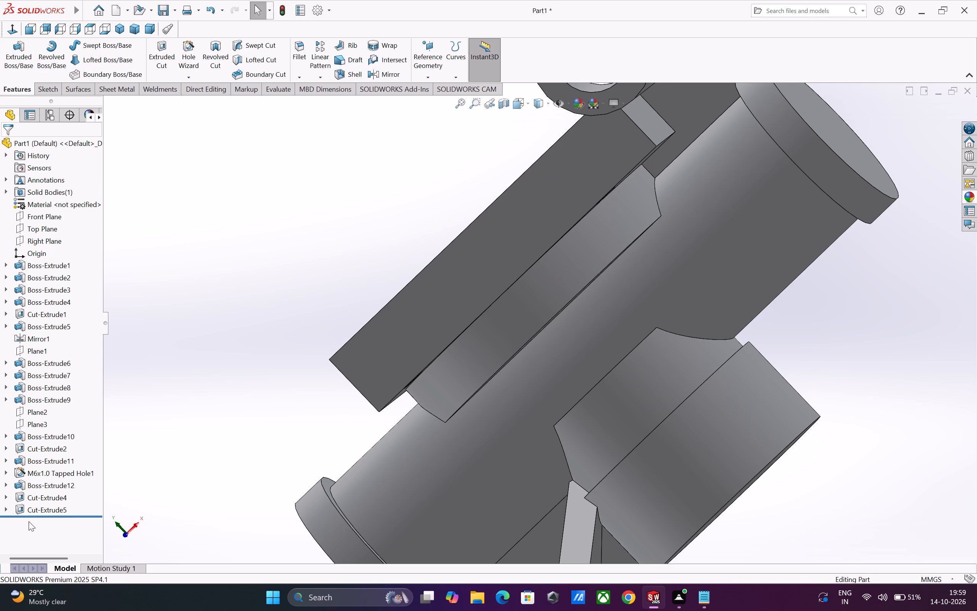
Set the 45 mm bore's offset from the boss underside to 4 mm.
click(6, 509)
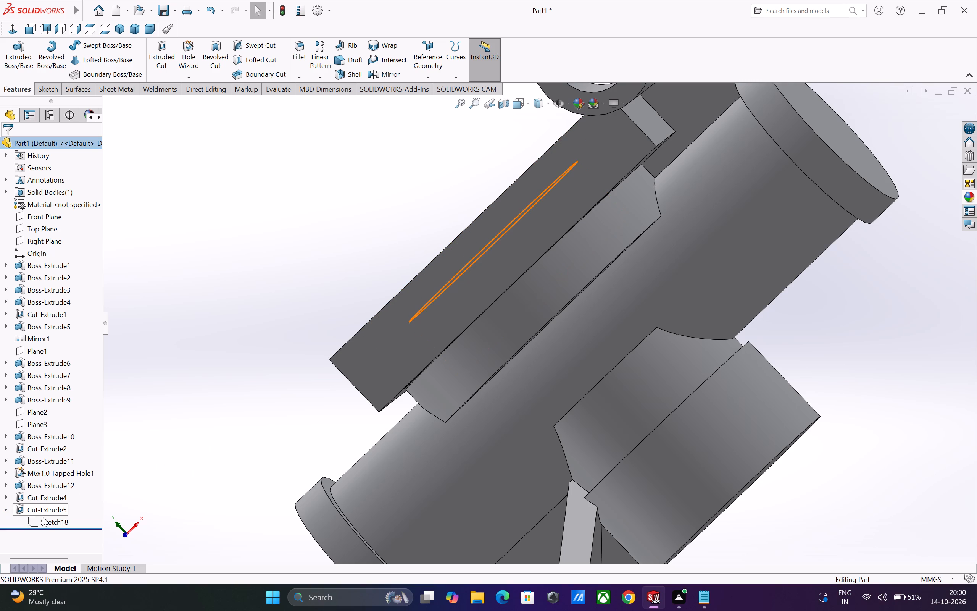
click(44, 518)
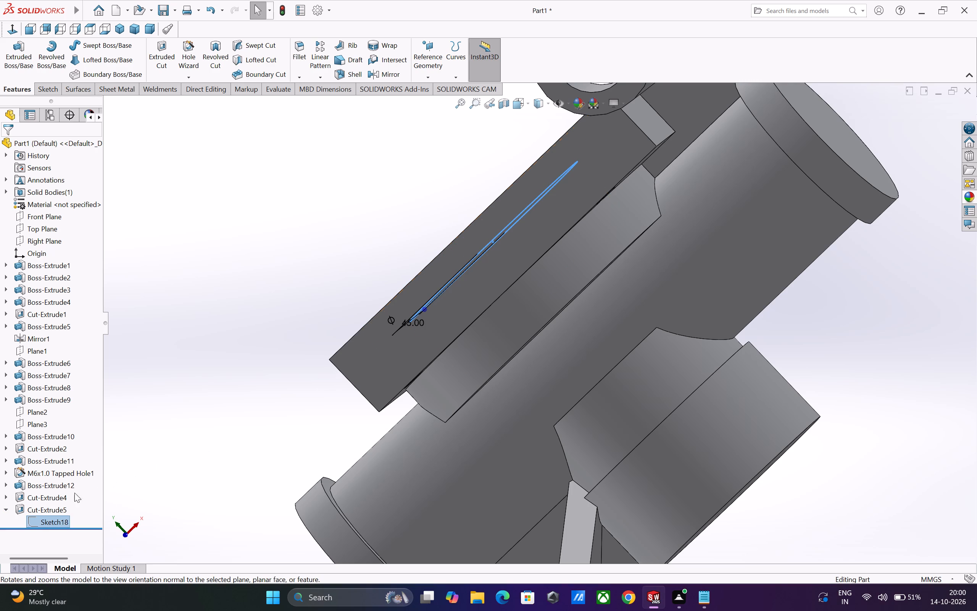
click(55, 510)
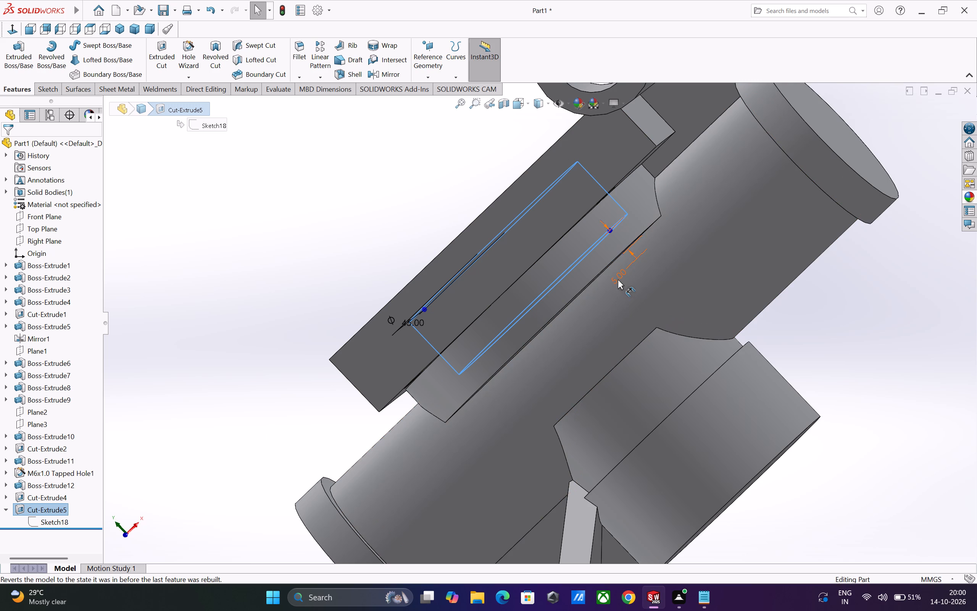
double_click(619, 278)
key(4)
key(Return)
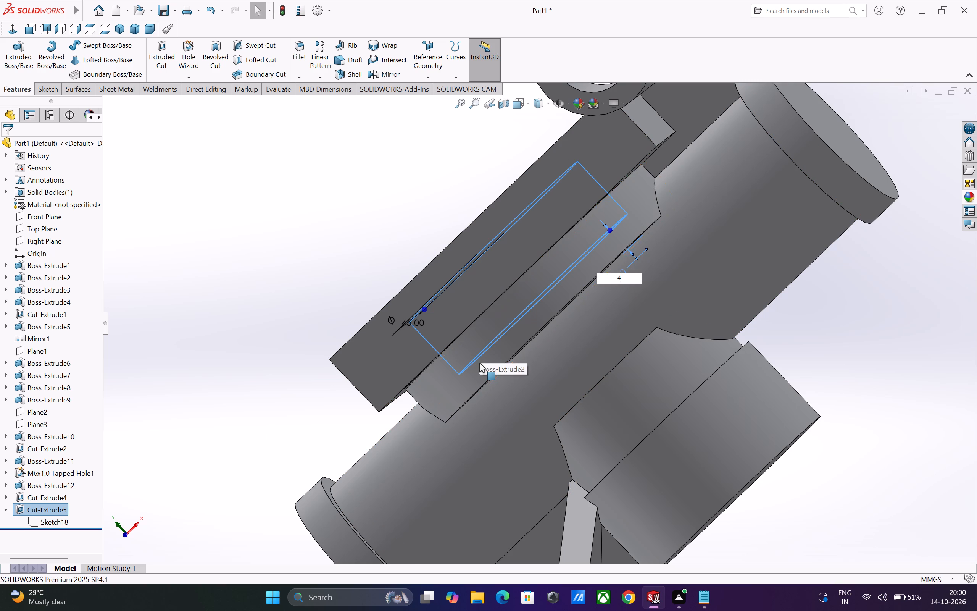
click(190, 231)
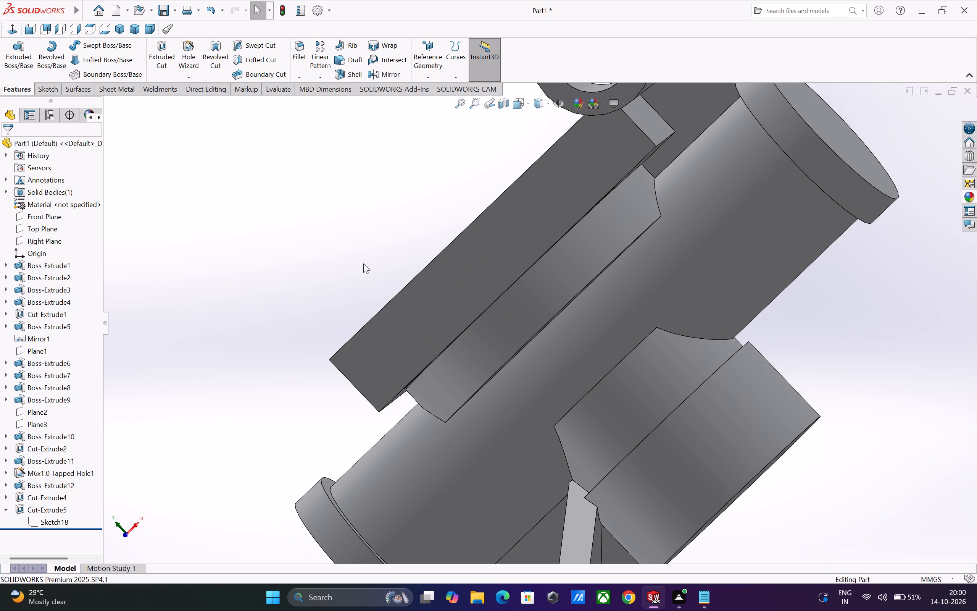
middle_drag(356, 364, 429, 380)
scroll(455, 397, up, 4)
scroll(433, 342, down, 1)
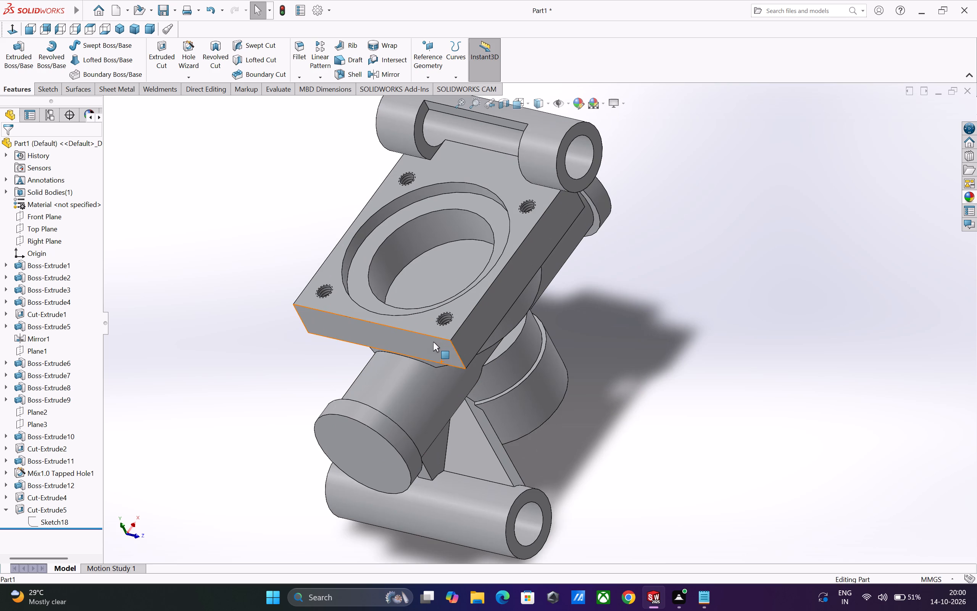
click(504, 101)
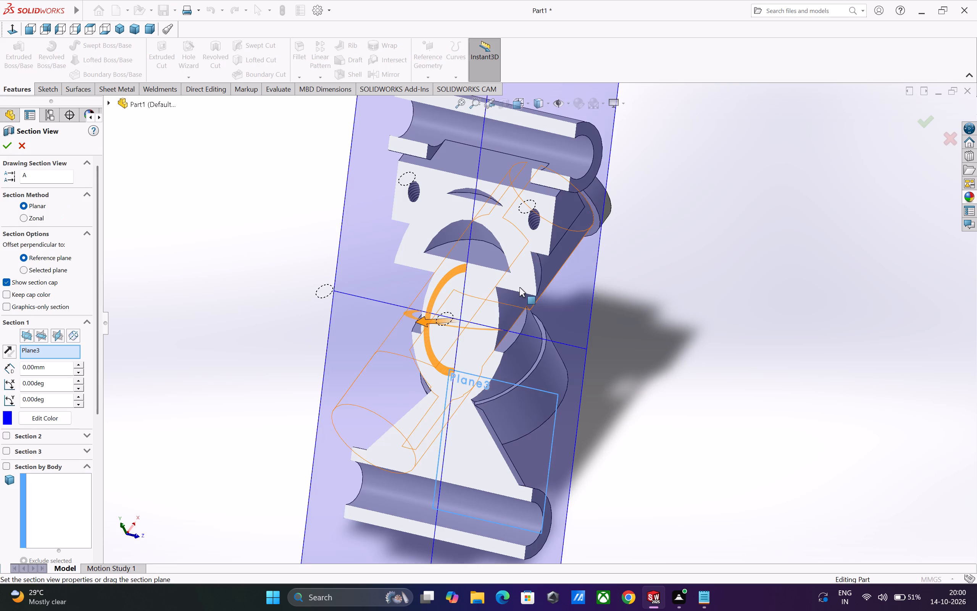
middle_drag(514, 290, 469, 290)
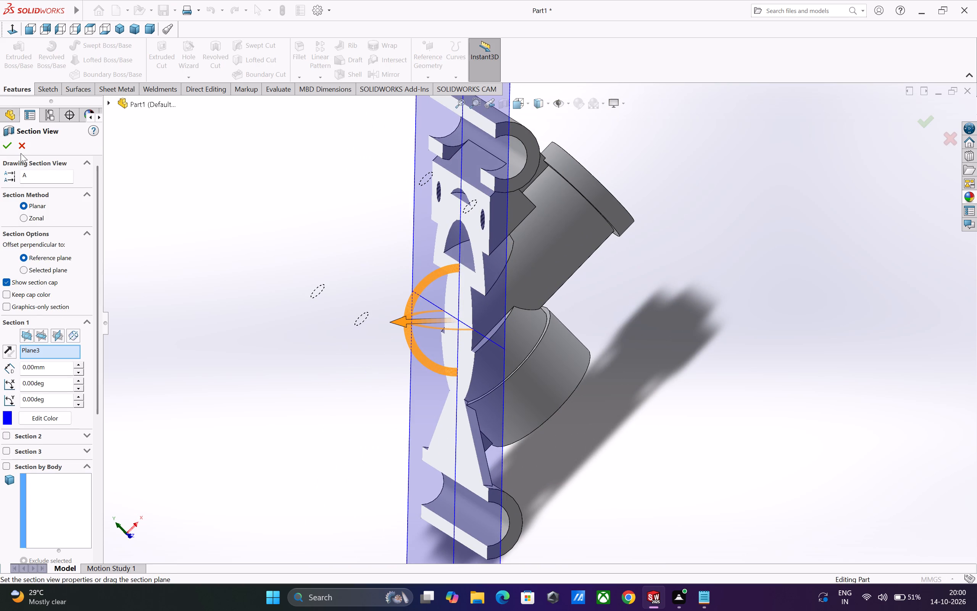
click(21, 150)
Section the model along the Front Plane and examine the stepped pocket and bore inside the plate.
click(498, 108)
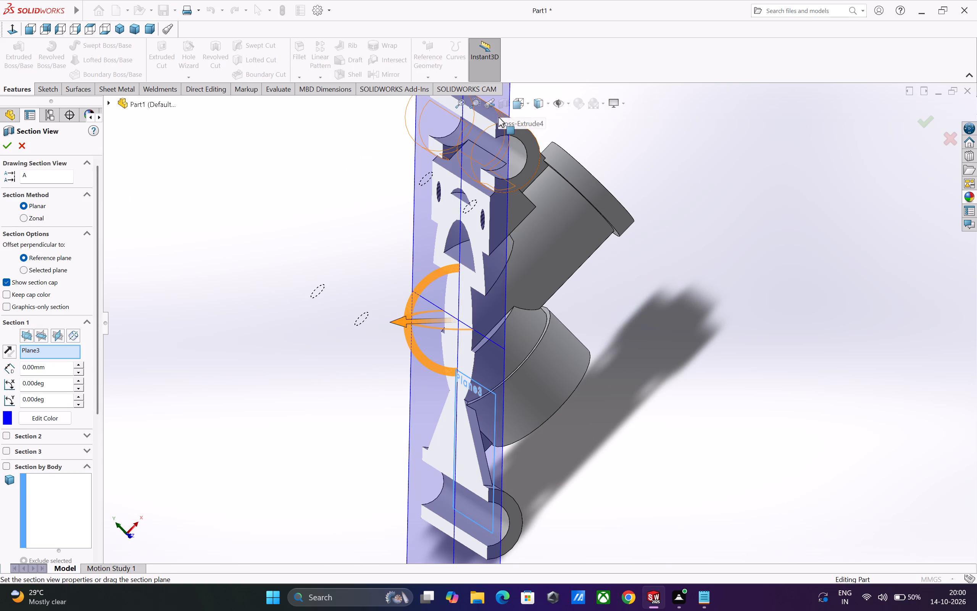
click(42, 349)
right_click(42, 349)
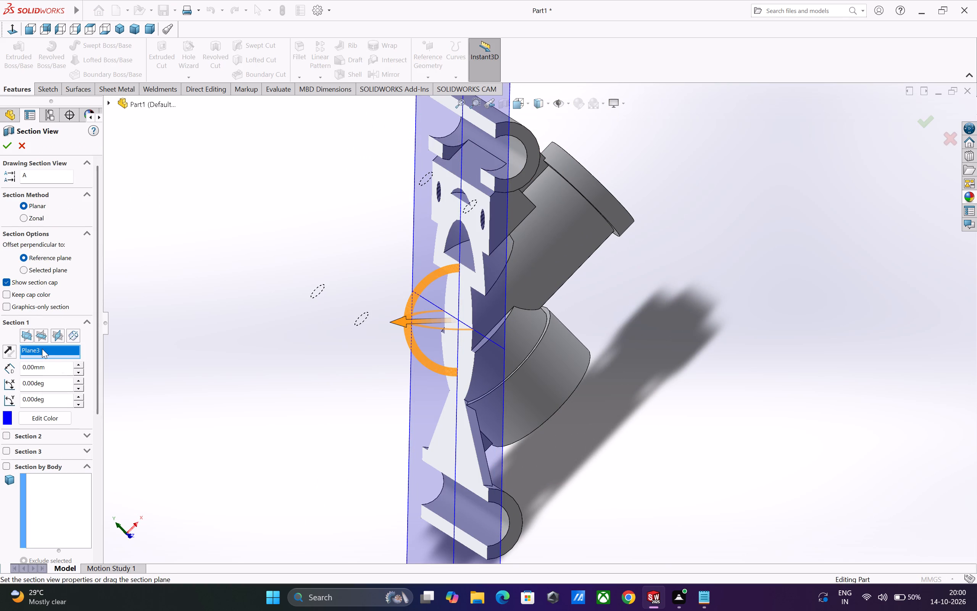
click(53, 354)
click(28, 339)
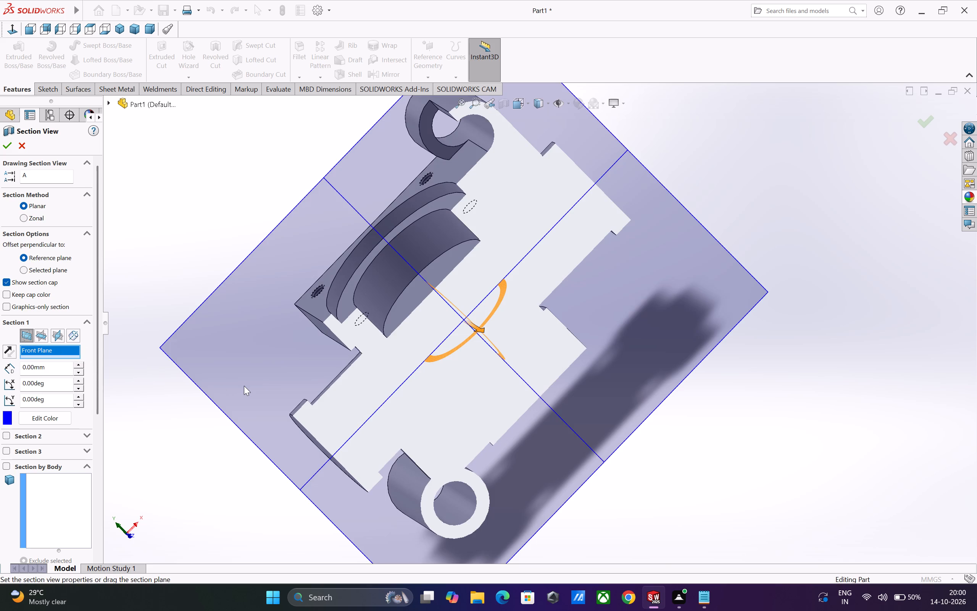
middle_drag(245, 386, 346, 347)
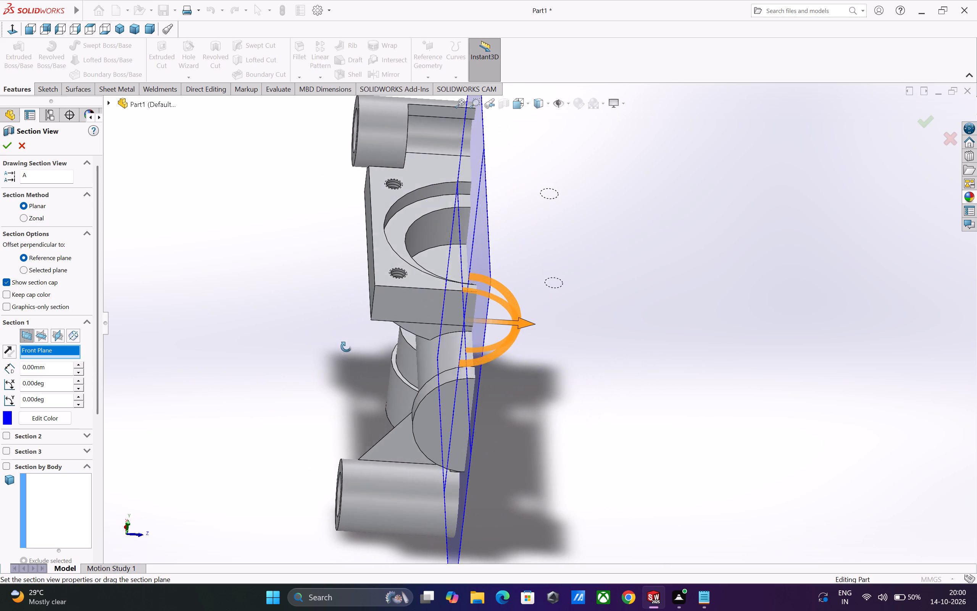
middle_drag(346, 347, 347, 346)
scroll(353, 355, up, 2)
scroll(504, 246, up, 3)
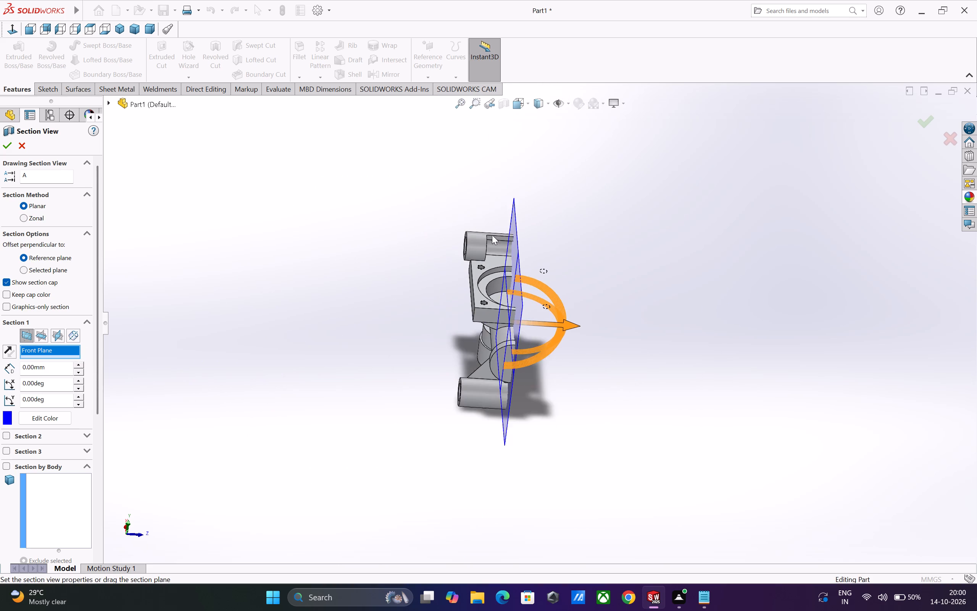
scroll(490, 234, down, 5)
middle_drag(509, 327, 481, 343)
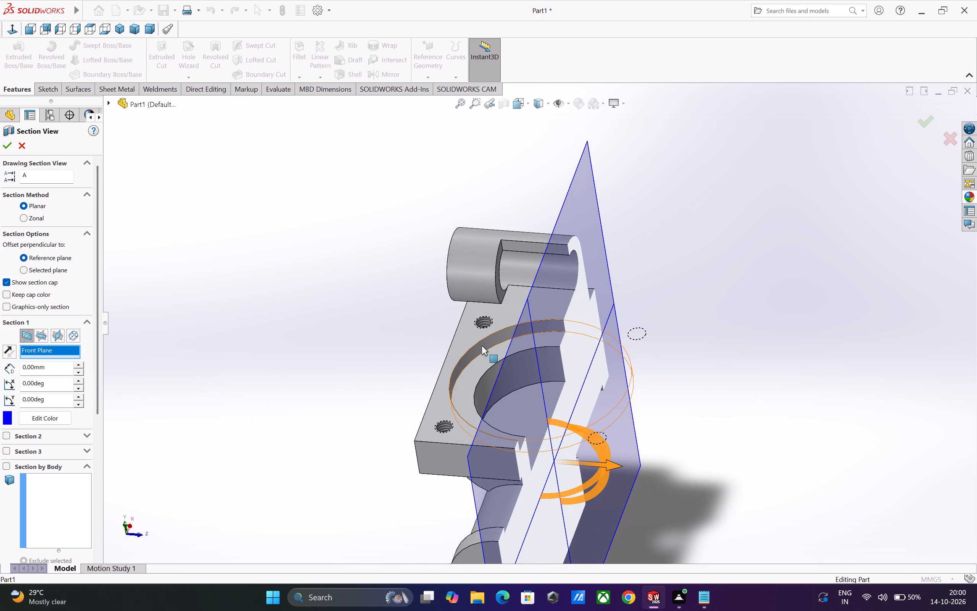
scroll(485, 348, up, 2)
middle_drag(625, 346, 615, 353)
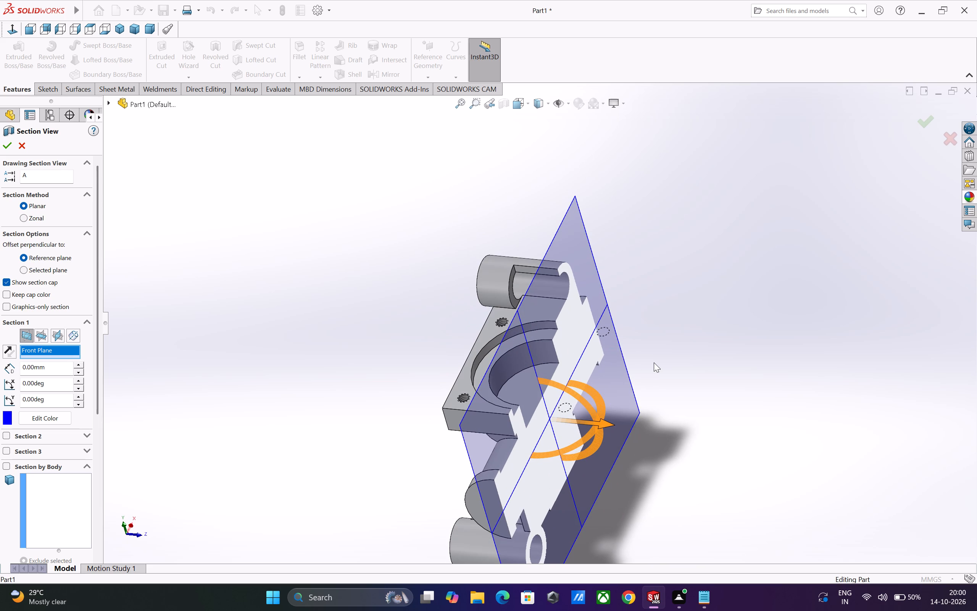
scroll(653, 362, up, 2)
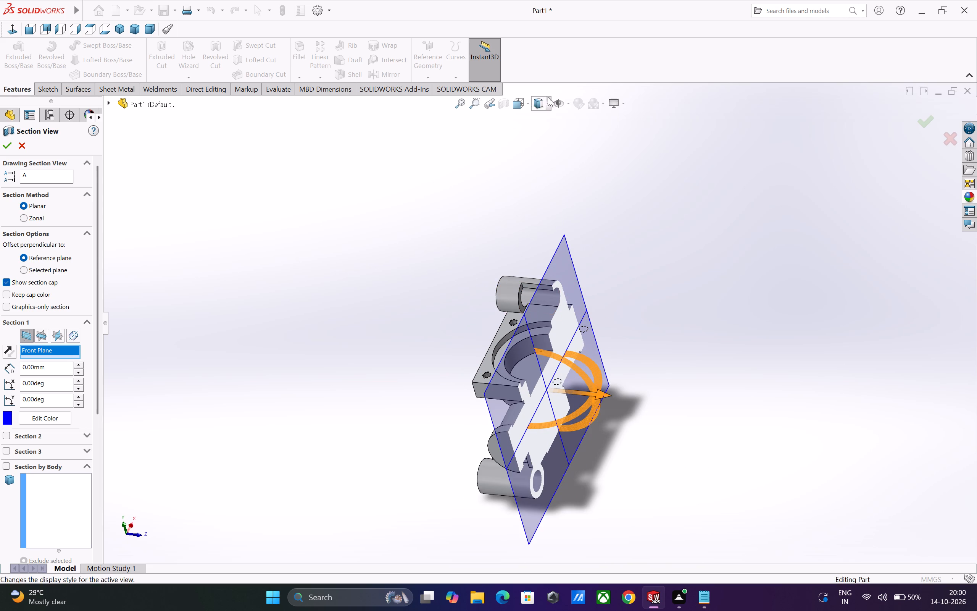
click(3, 147)
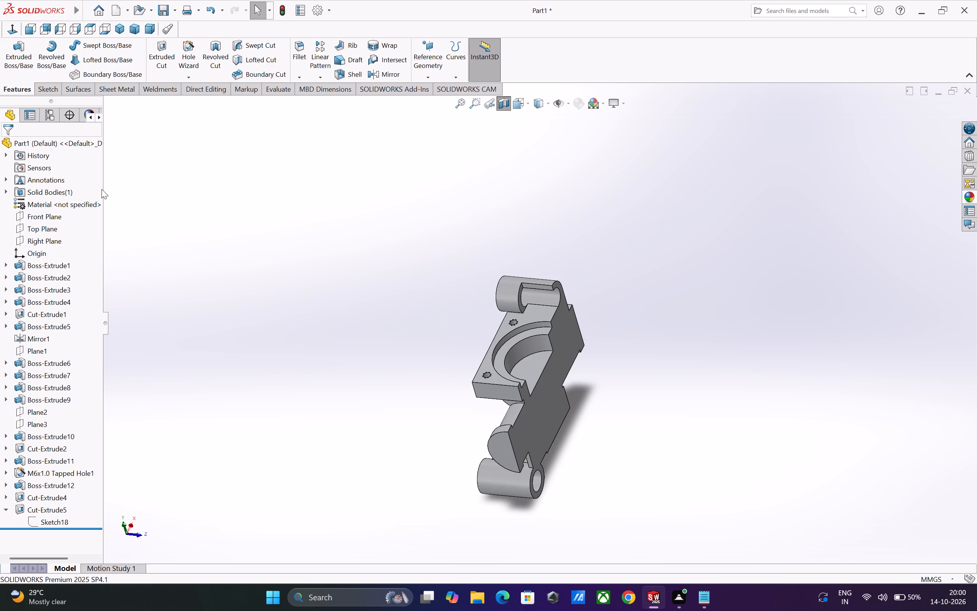
Turn off the section view and sketch a slanted three-point corner rectangle, about 41 by 7 mm, on the Front Plane from the lower round boss to the horizontal cylinder.
click(45, 218)
click(56, 207)
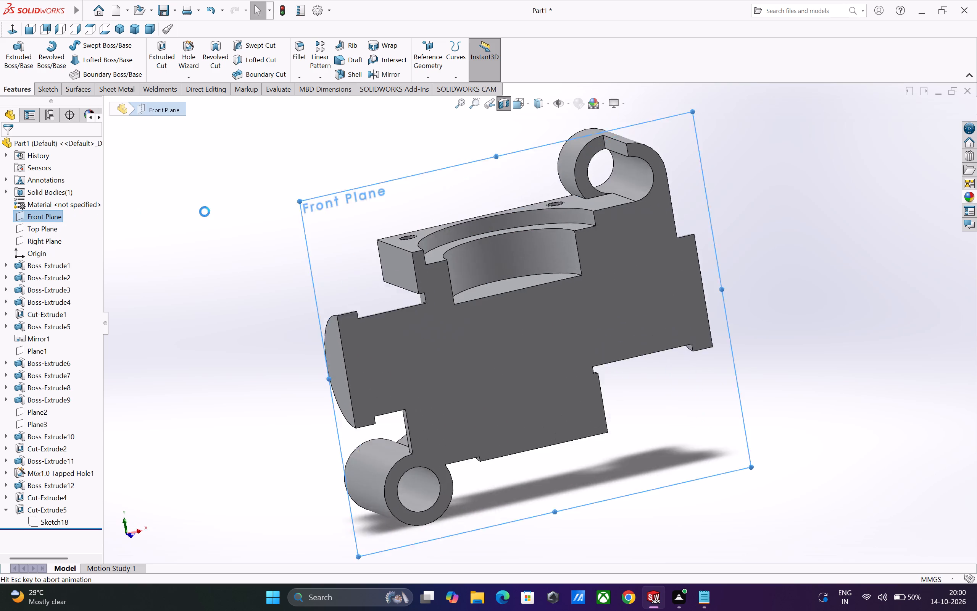
click(501, 103)
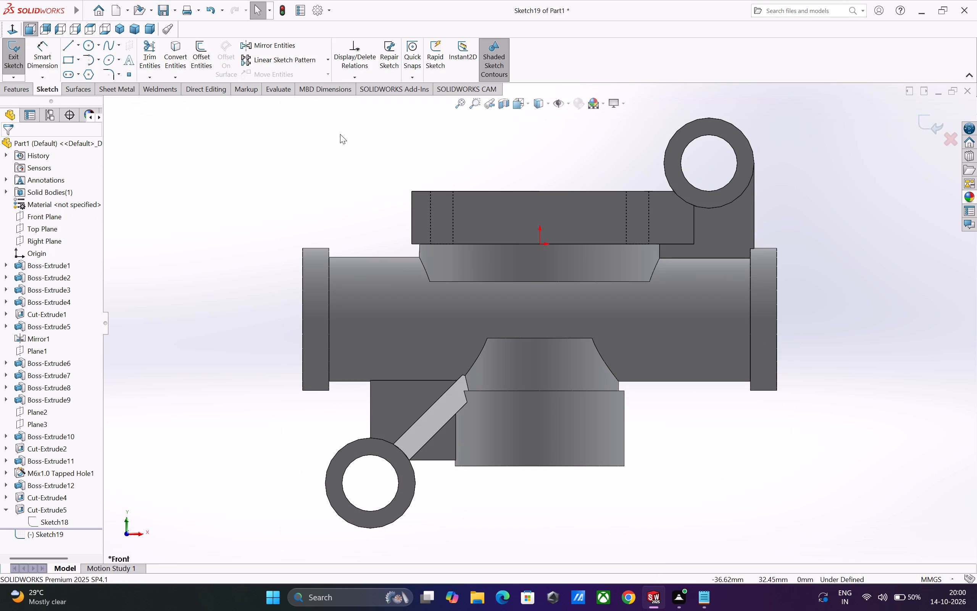
click(97, 58)
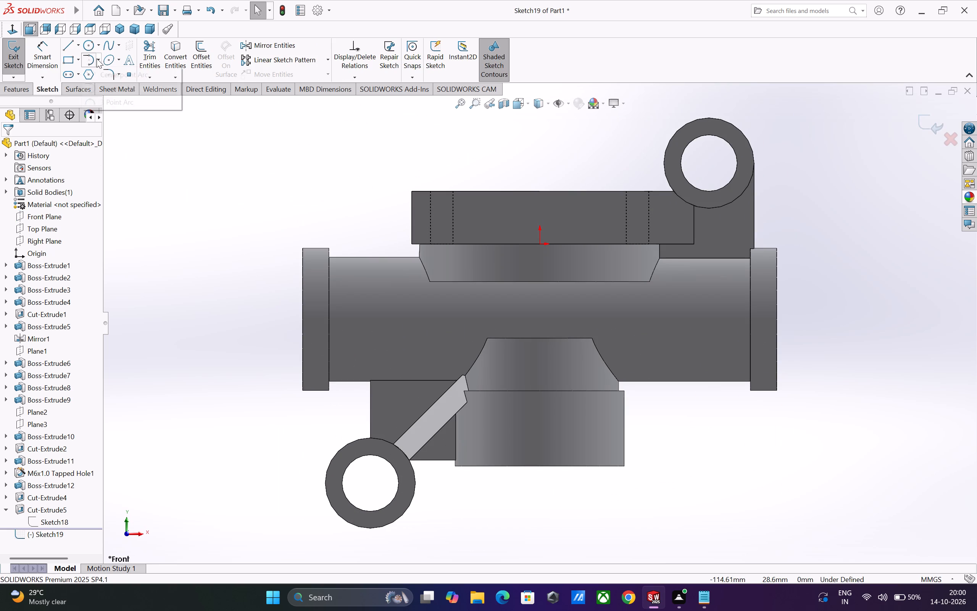
click(105, 103)
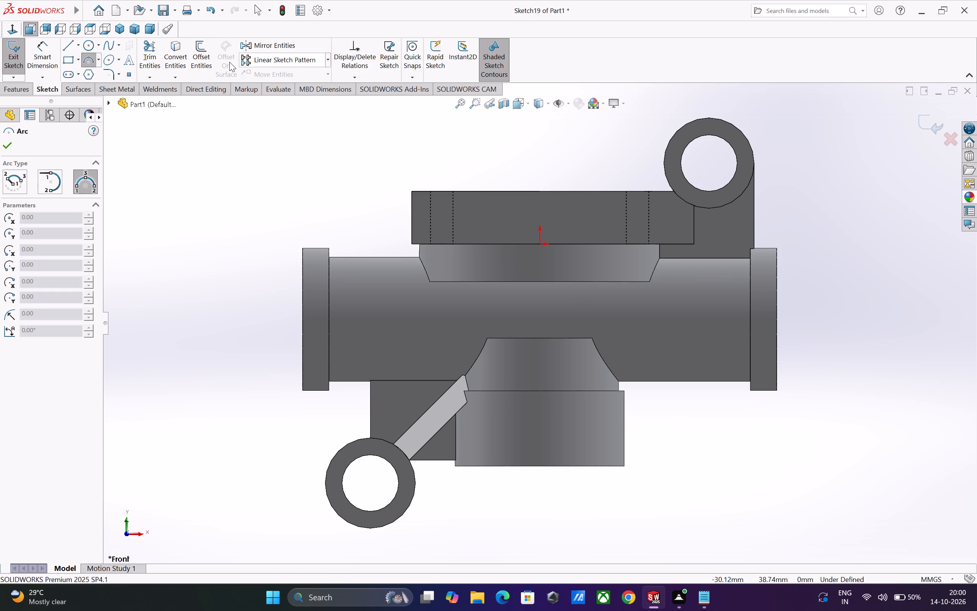
click(78, 57)
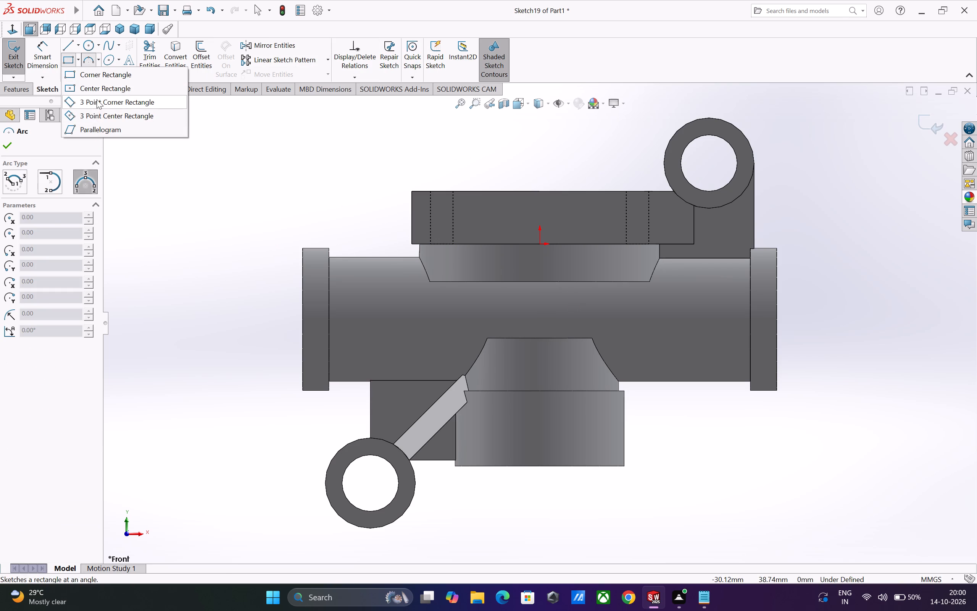
click(97, 99)
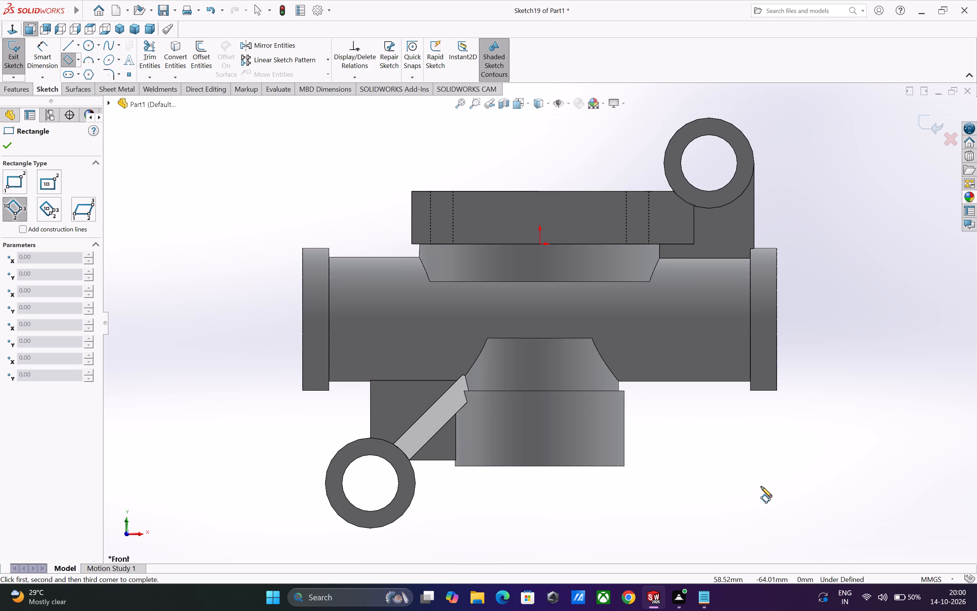
click(625, 454)
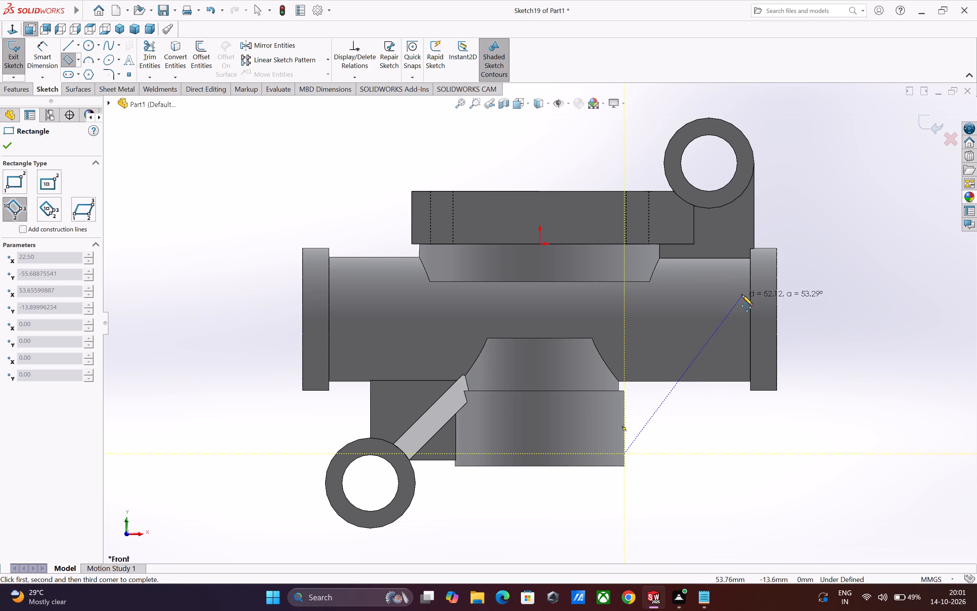
click(733, 344)
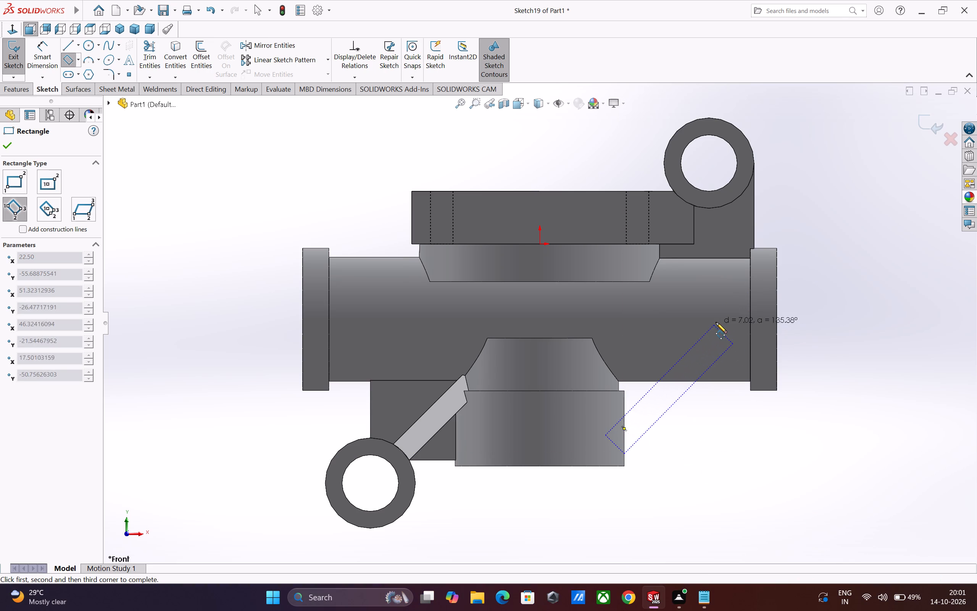
click(716, 322)
Dimension the angle between the rectangle's lower long side and the lower boss's bottom edge as 45°.
click(49, 55)
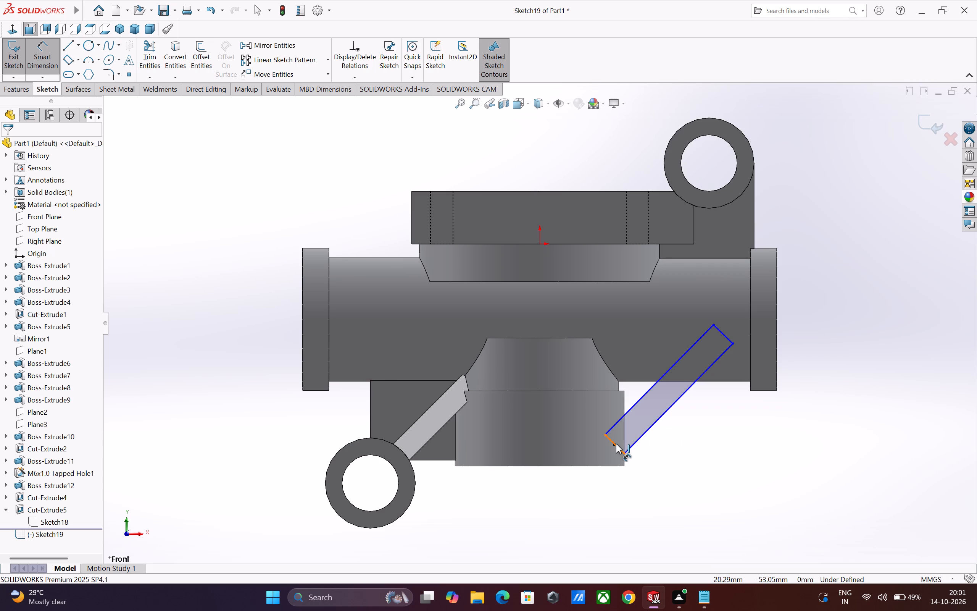
click(610, 467)
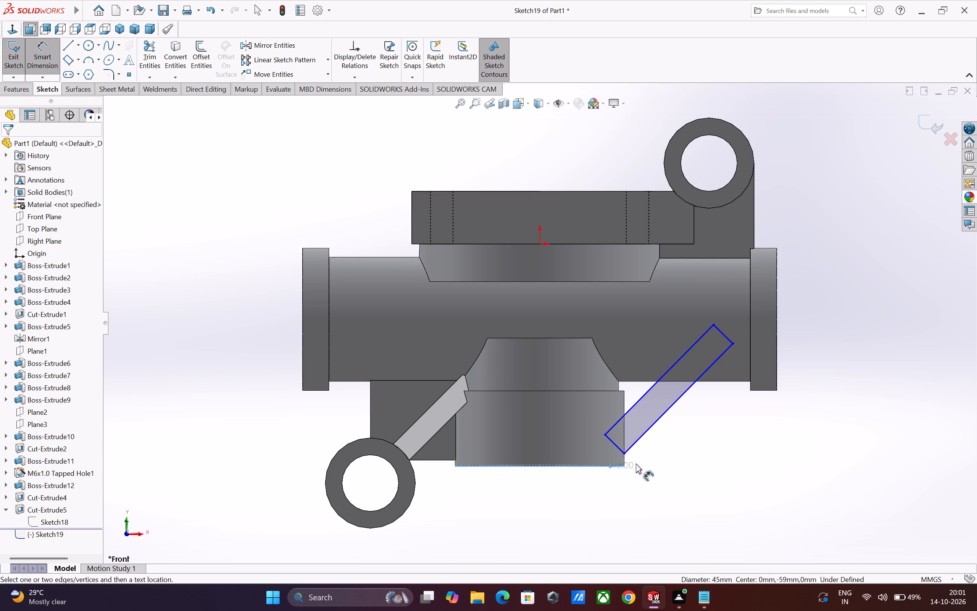
click(642, 435)
click(655, 442)
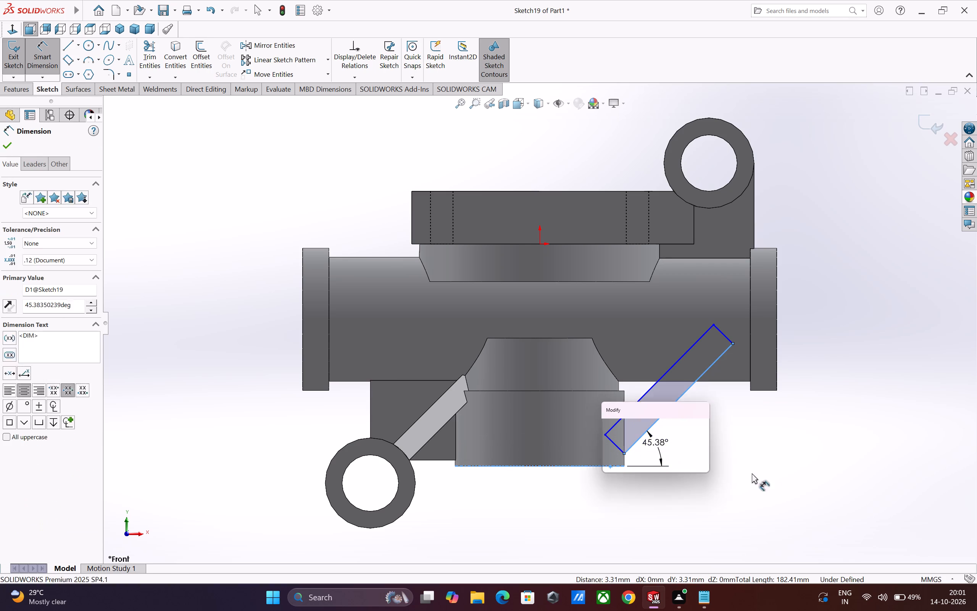
text(45)
key(Return)
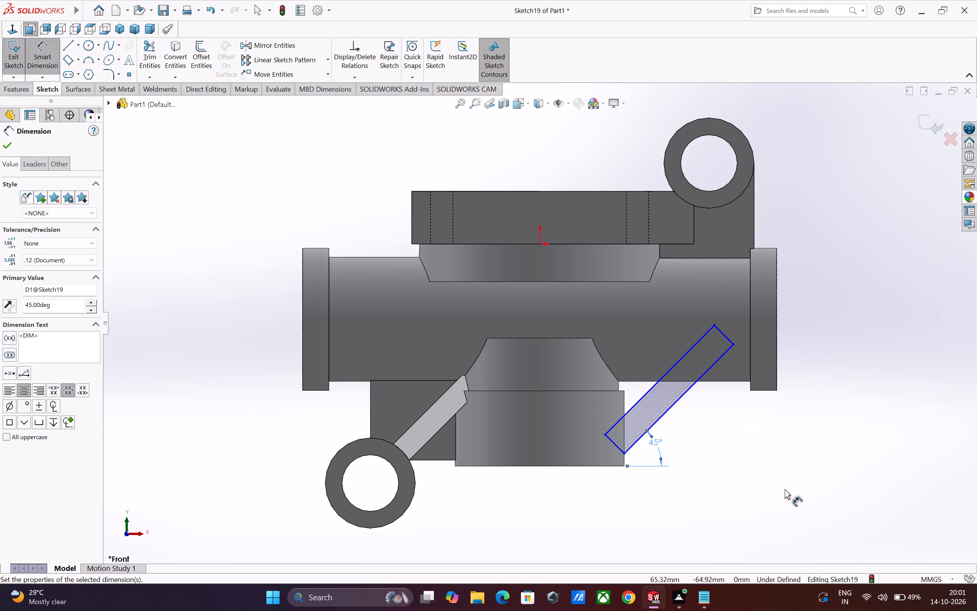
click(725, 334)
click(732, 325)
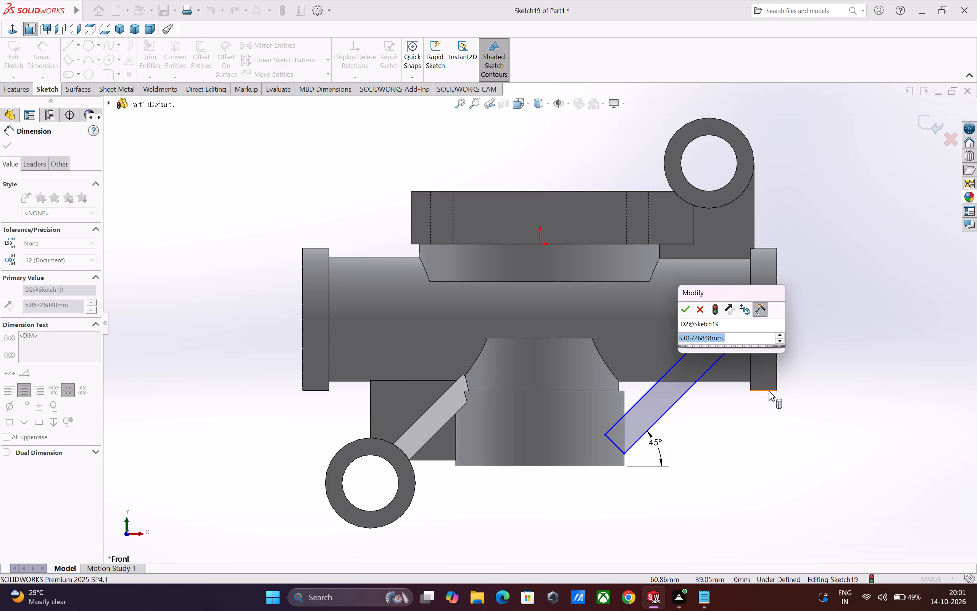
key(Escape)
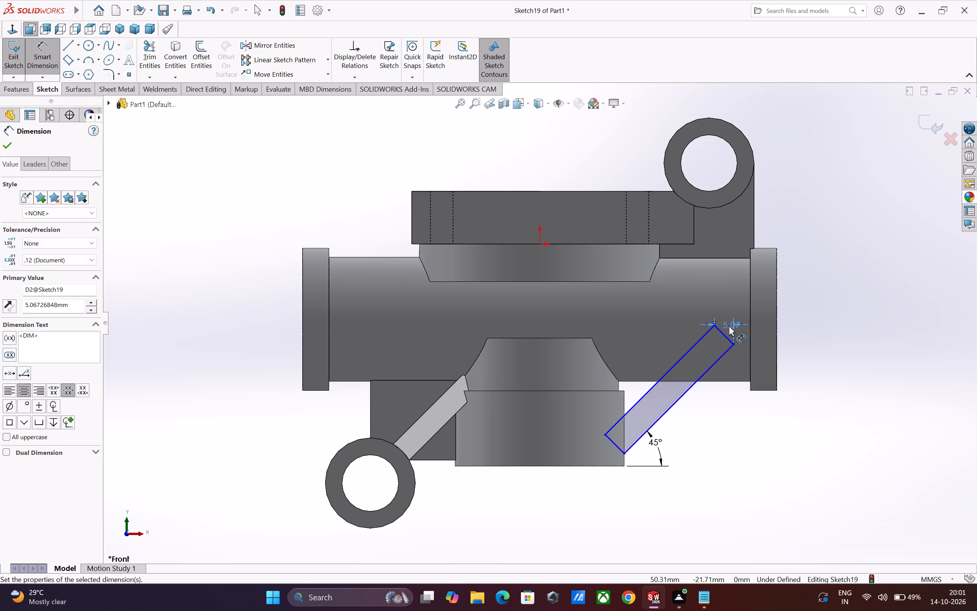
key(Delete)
Dimension the slanted rectangle's short side at the cylinder end as 8 mm, measured along the side.
click(725, 335)
click(731, 328)
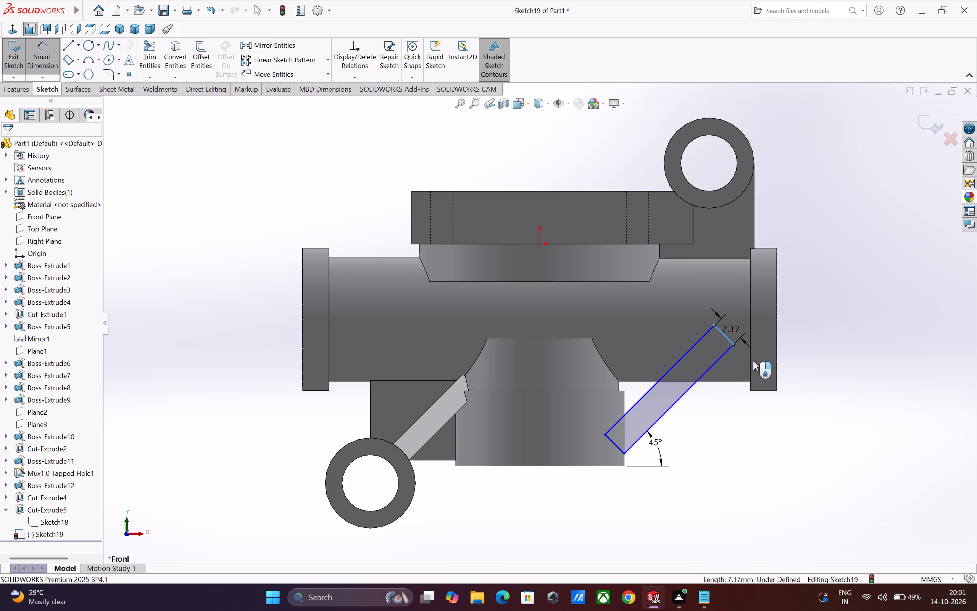
key(8)
key(Return)
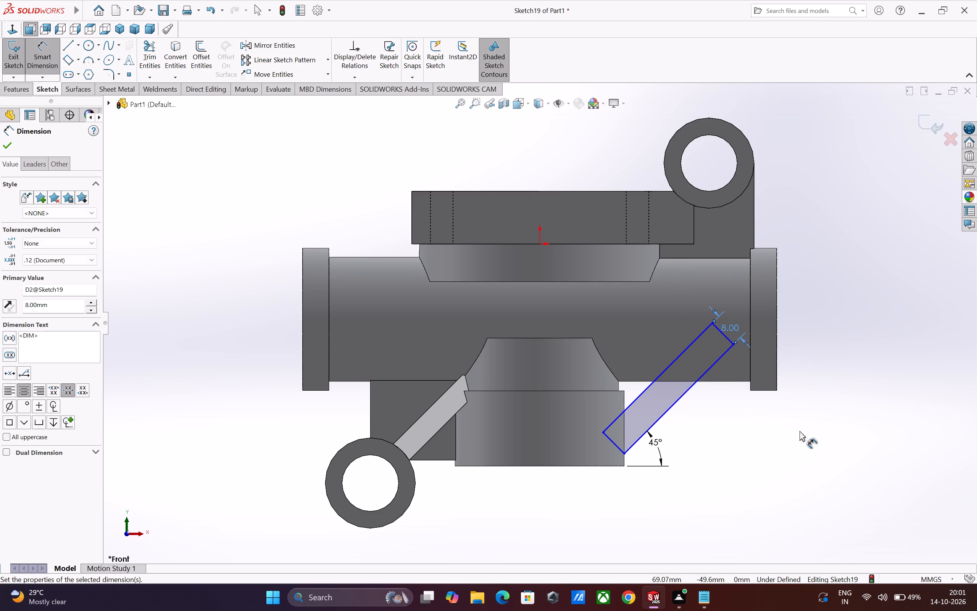
Dimension the rectangle's lowest corner 2 mm above the bottom edge of the lower round boss.
scroll(638, 459, down, 2)
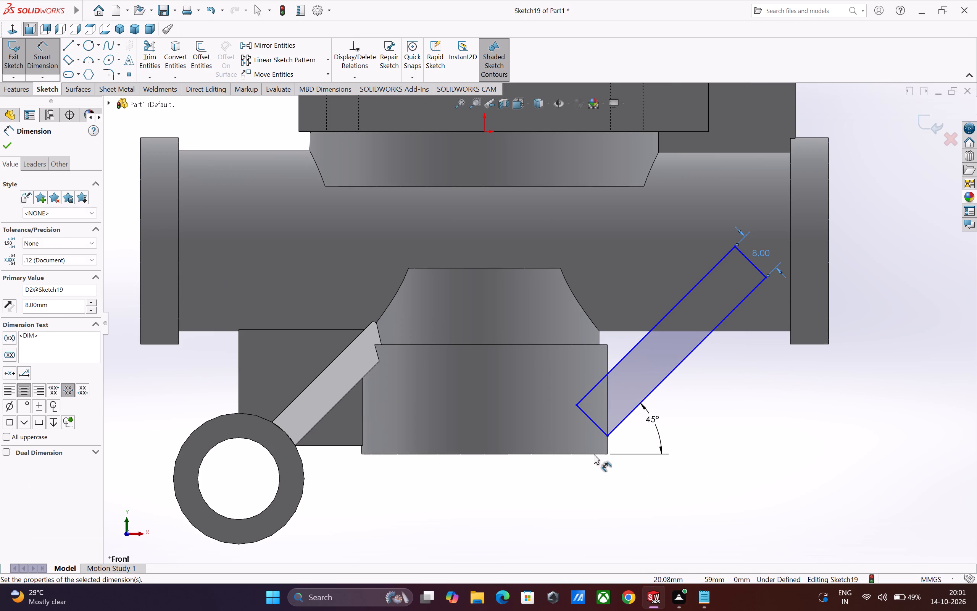
click(594, 454)
click(595, 454)
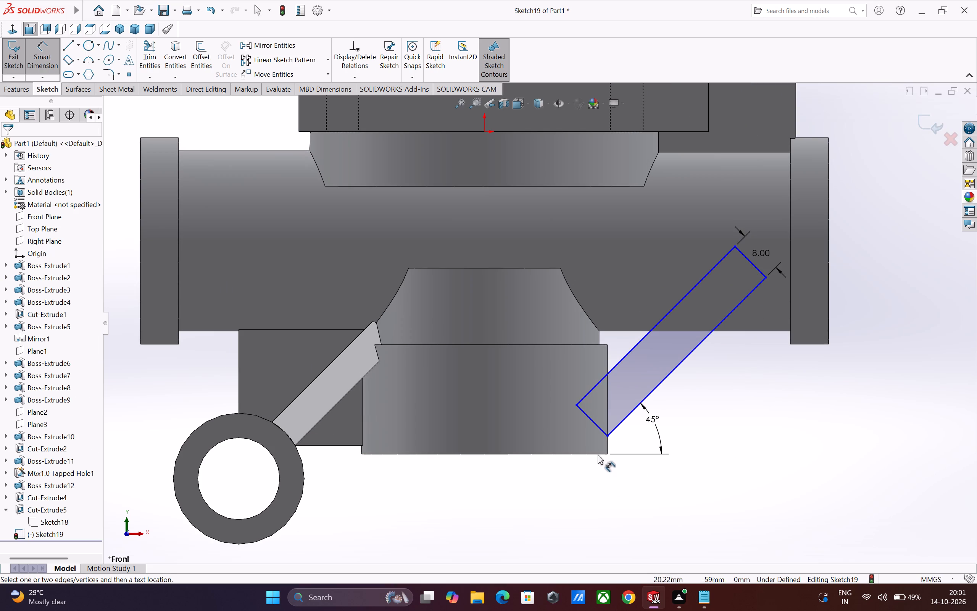
scroll(671, 480, down, 4)
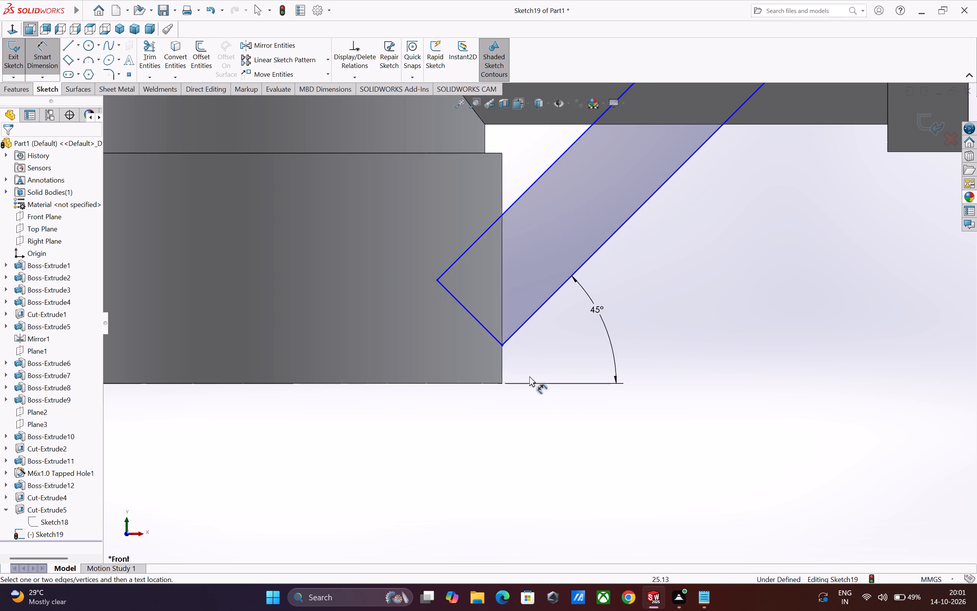
click(490, 384)
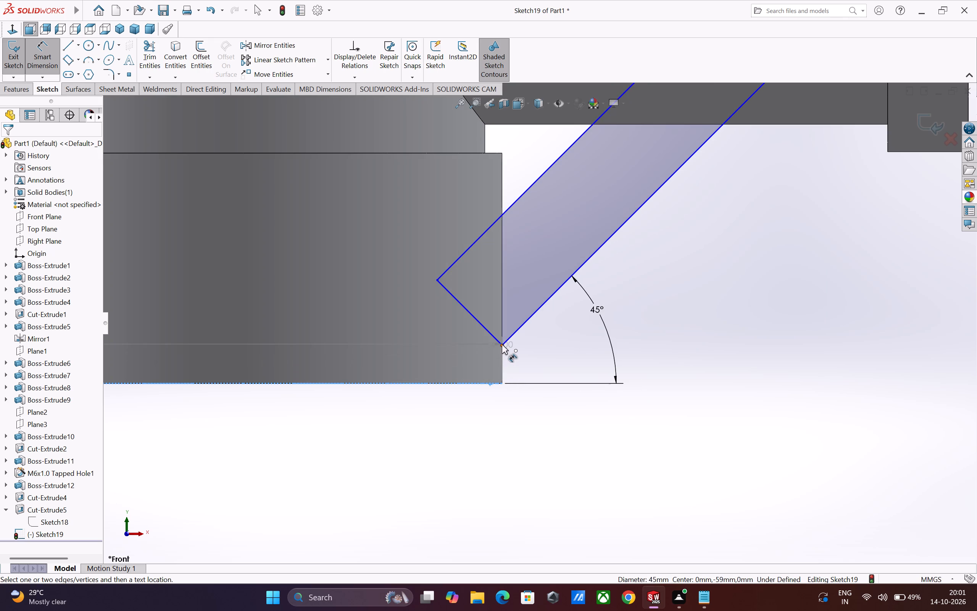
click(501, 345)
click(523, 365)
key(2)
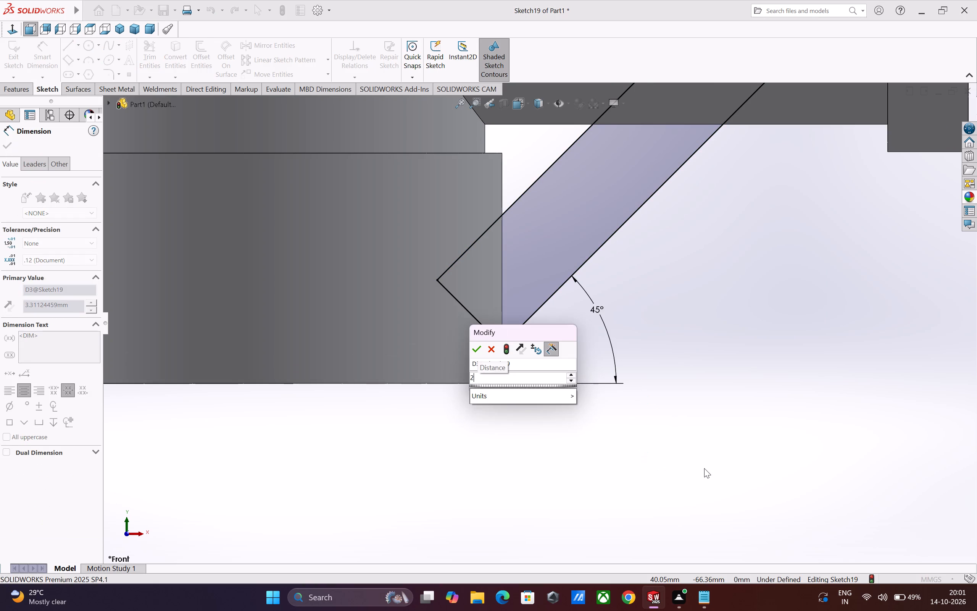
key(Return)
scroll(700, 468, up, 5)
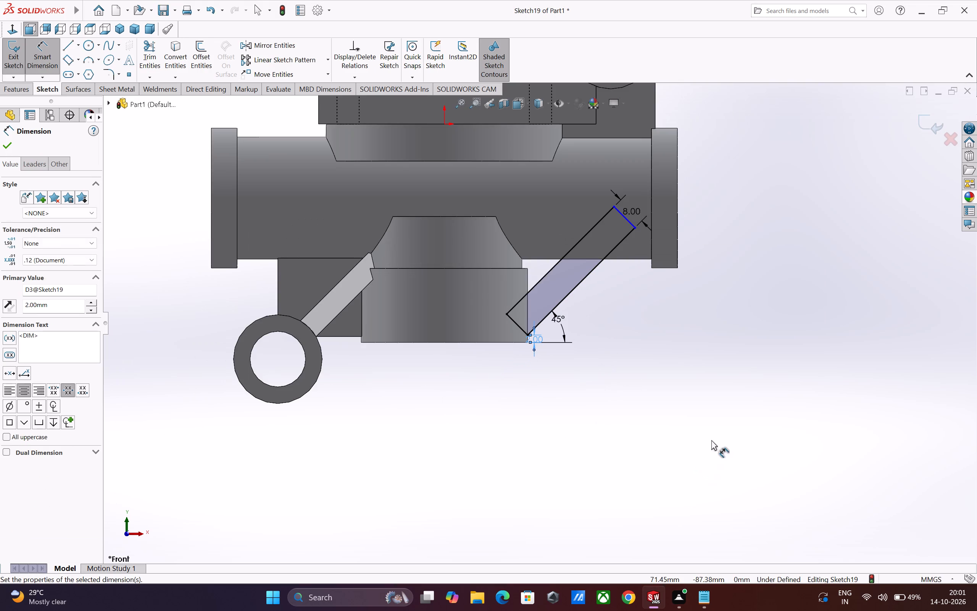
scroll(715, 402, up, 3)
scroll(597, 328, down, 3)
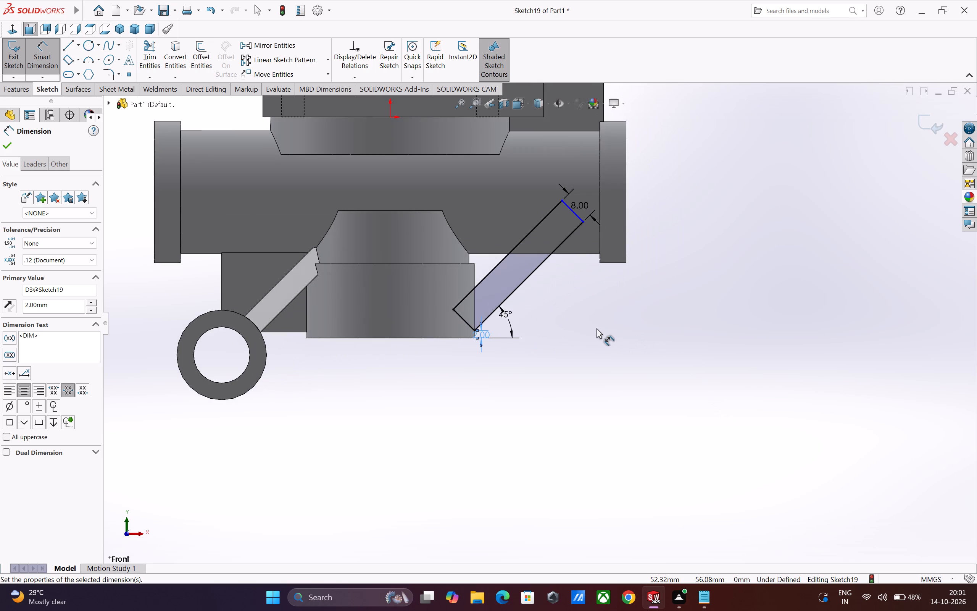
click(3, 147)
Revolve the slanted rectangle 360° about its upper long side, merging the result with the part.
click(15, 90)
click(54, 57)
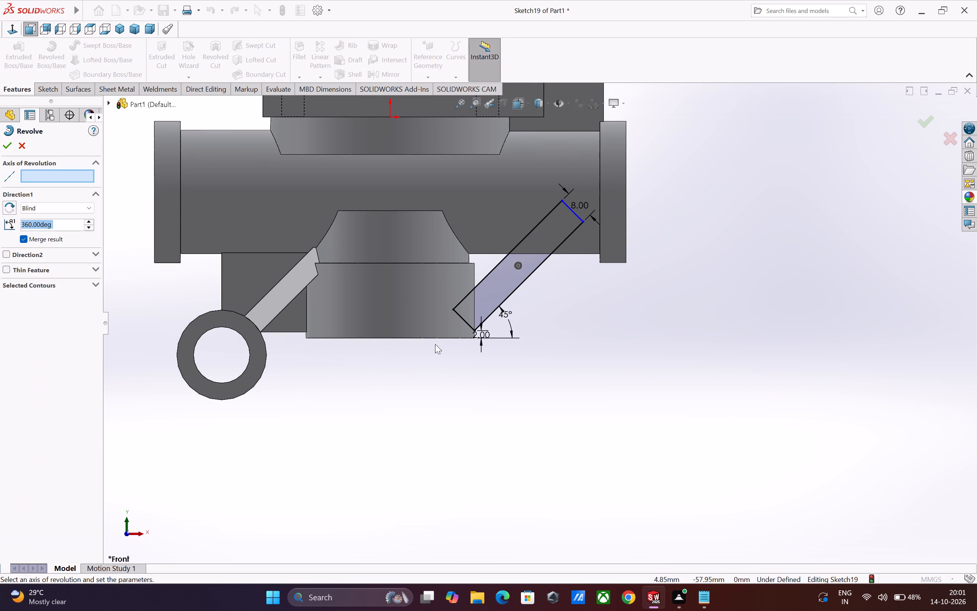
scroll(532, 363, up, 1)
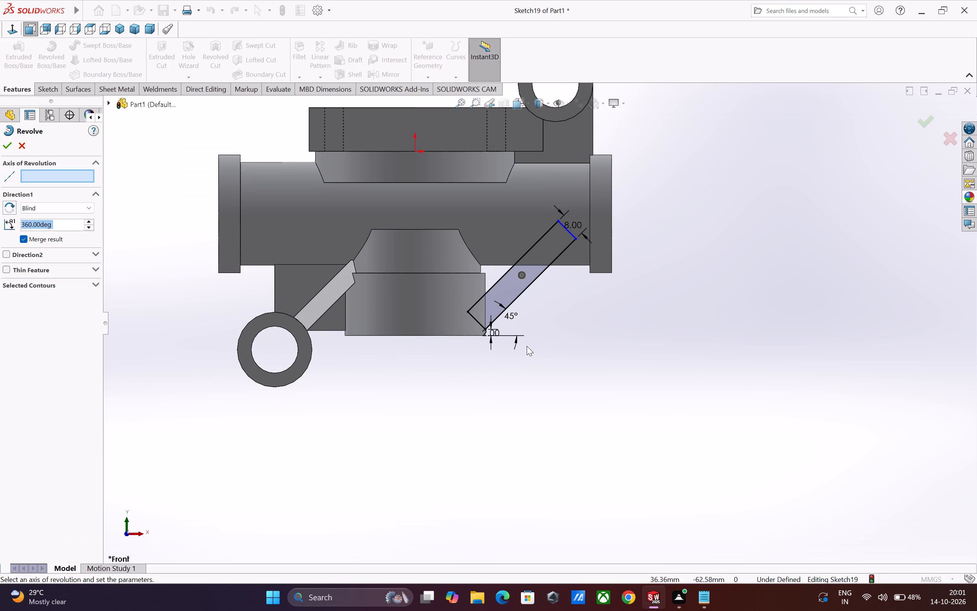
click(498, 279)
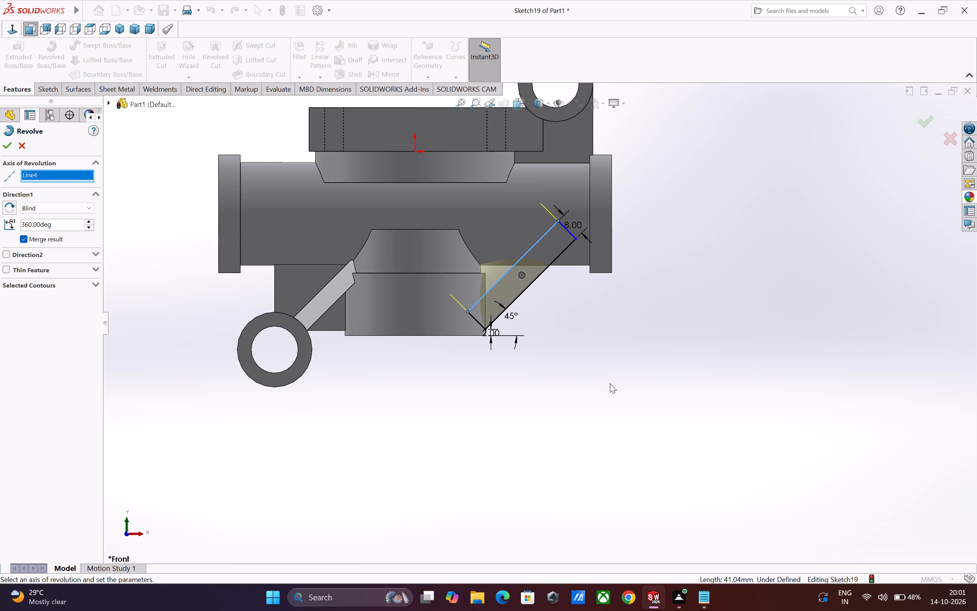
middle_drag(609, 386, 584, 379)
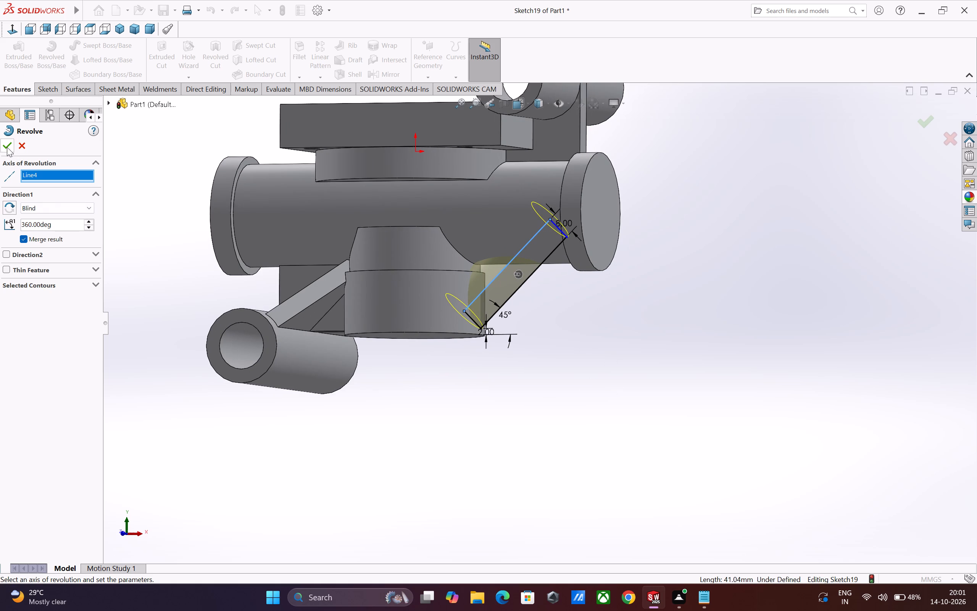
click(6, 147)
Examine from several sides how the revolved slanted strut joins the lower round boss and the horizontal cylinder.
drag(600, 415, 597, 413)
middle_drag(594, 413, 448, 386)
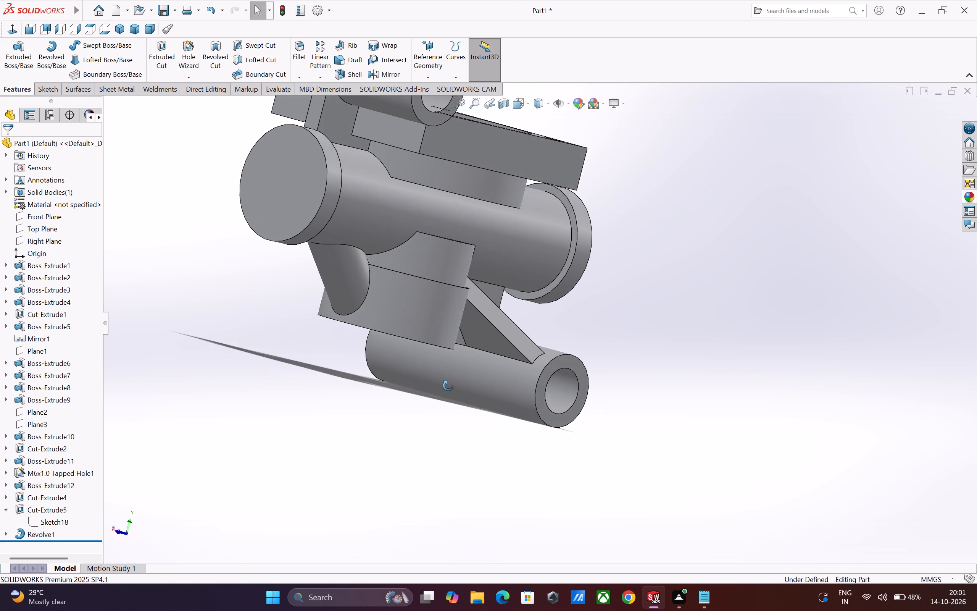
middle_drag(448, 386, 426, 397)
scroll(373, 314, down, 1)
middle_drag(374, 312, 347, 328)
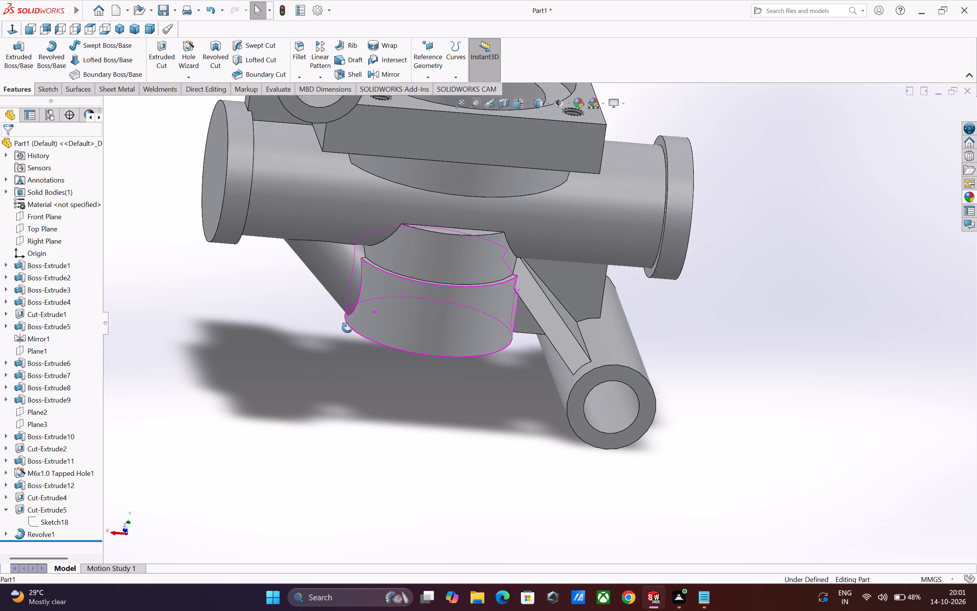
middle_drag(347, 328, 398, 315)
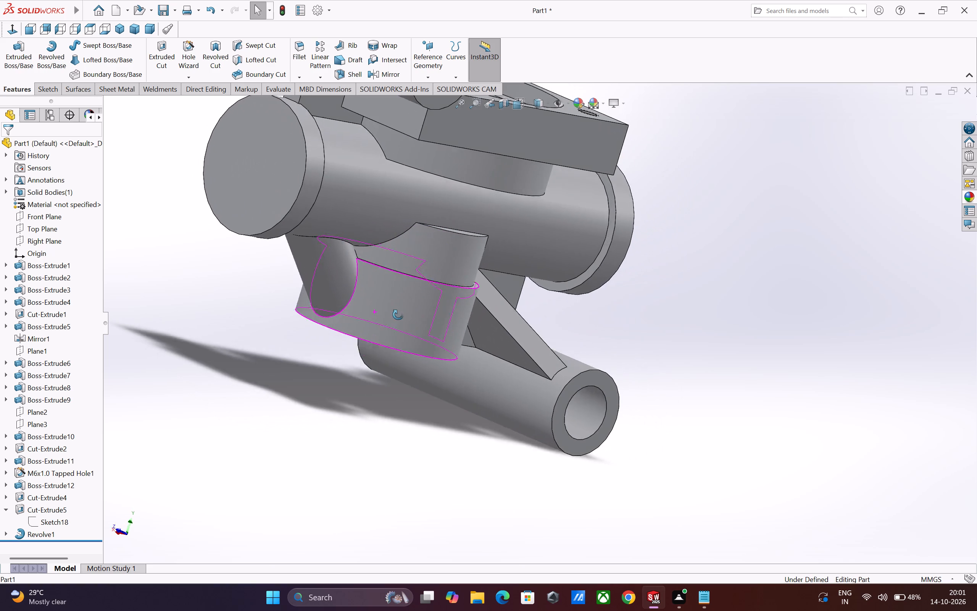
middle_drag(398, 315, 572, 347)
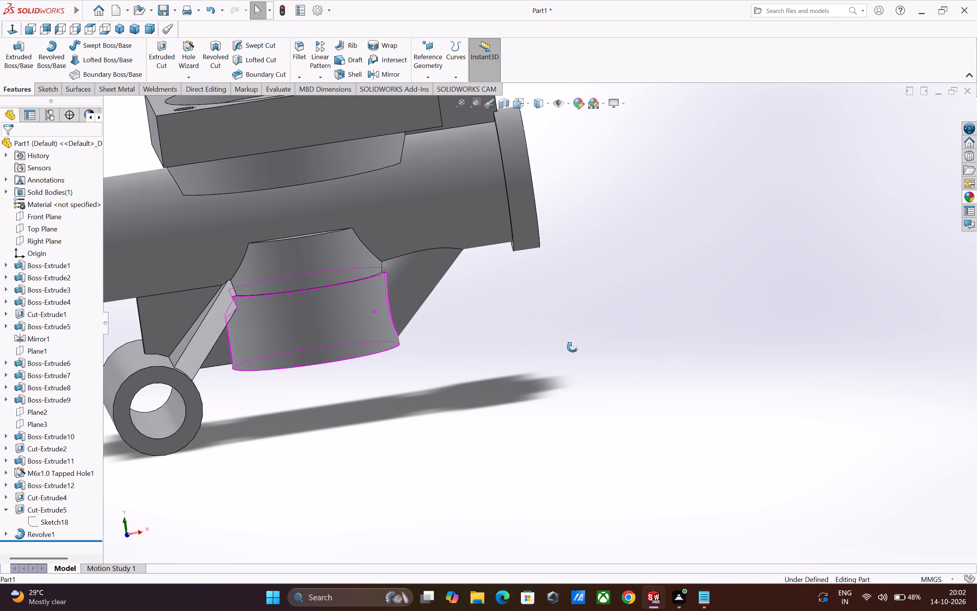
middle_drag(572, 347, 572, 348)
scroll(605, 423, up, 4)
scroll(479, 255, down, 3)
scroll(494, 289, down, 1)
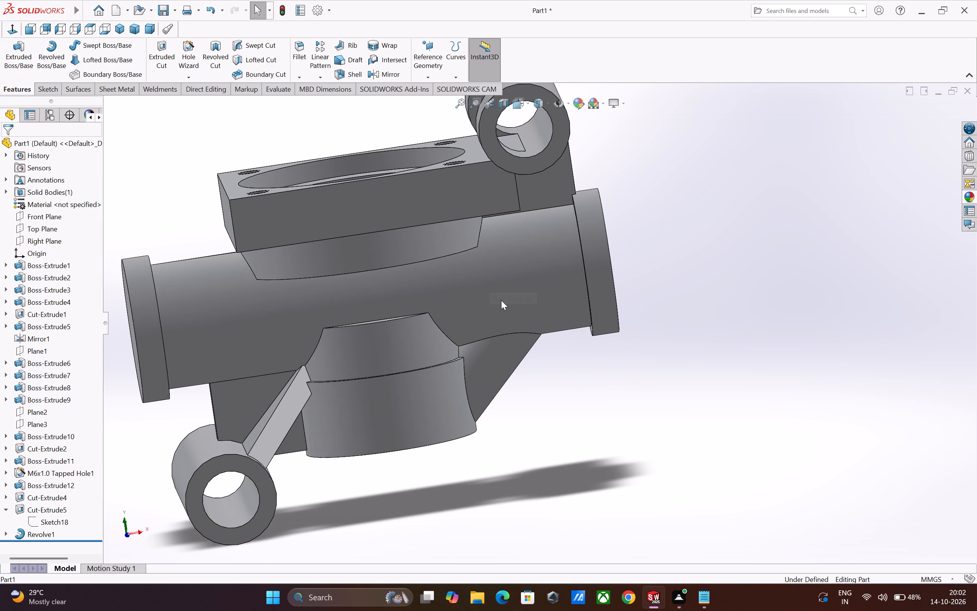
middle_drag(549, 391, 522, 407)
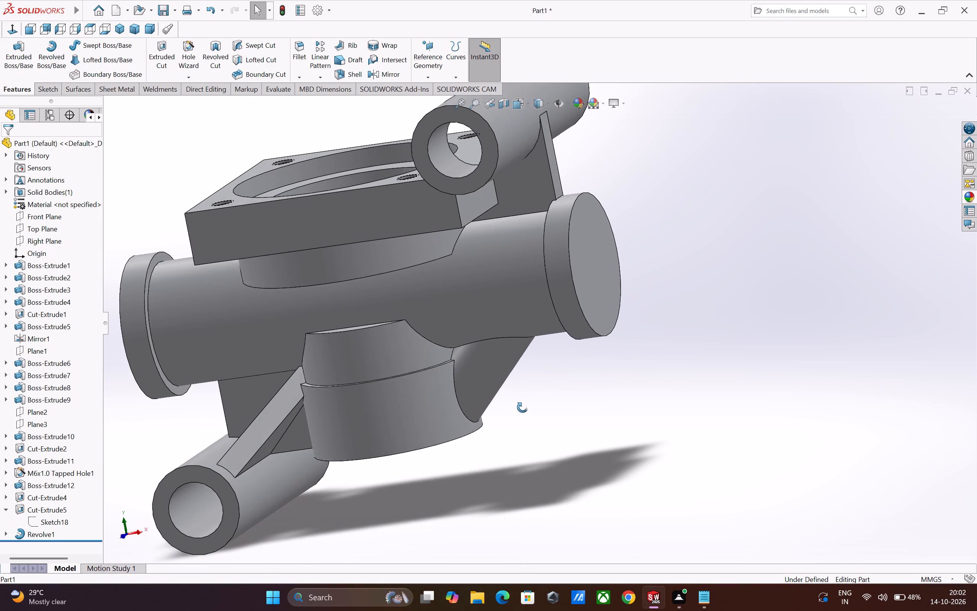
middle_drag(522, 407, 519, 409)
scroll(517, 409, up, 3)
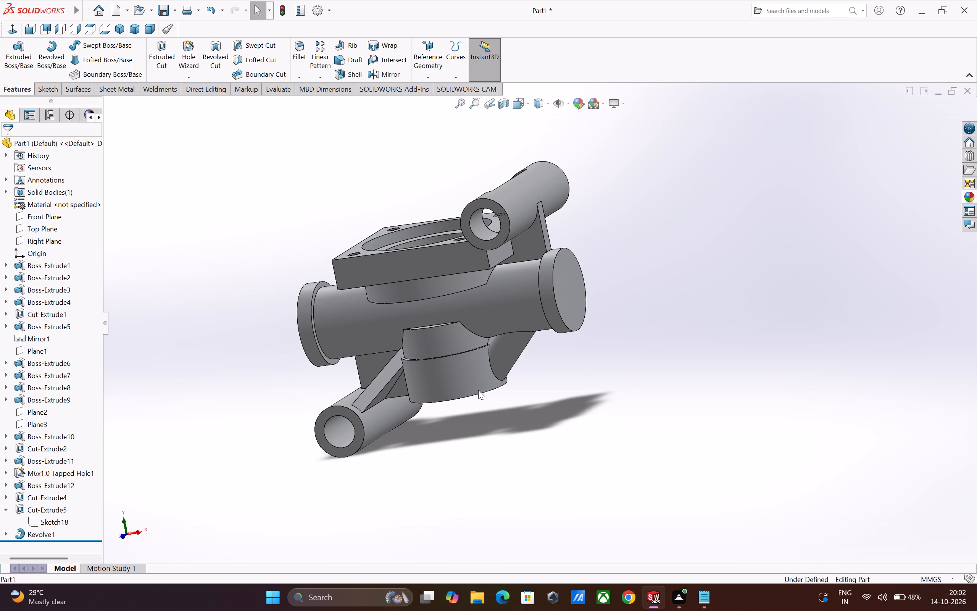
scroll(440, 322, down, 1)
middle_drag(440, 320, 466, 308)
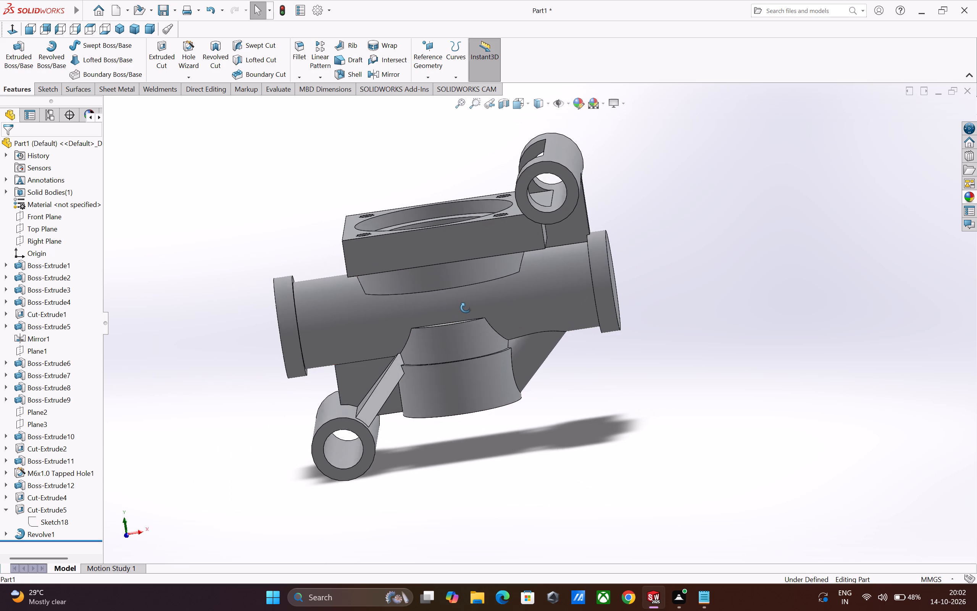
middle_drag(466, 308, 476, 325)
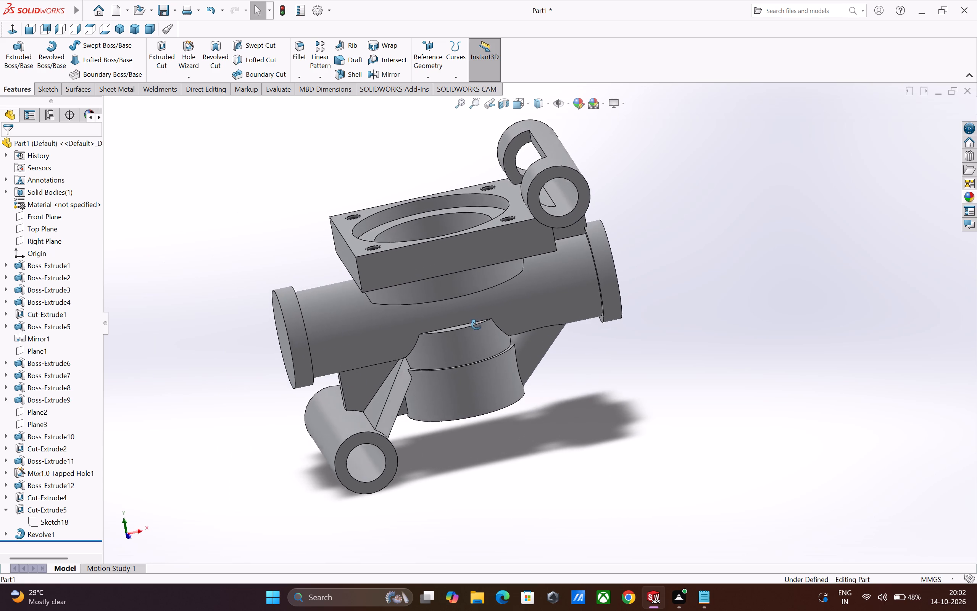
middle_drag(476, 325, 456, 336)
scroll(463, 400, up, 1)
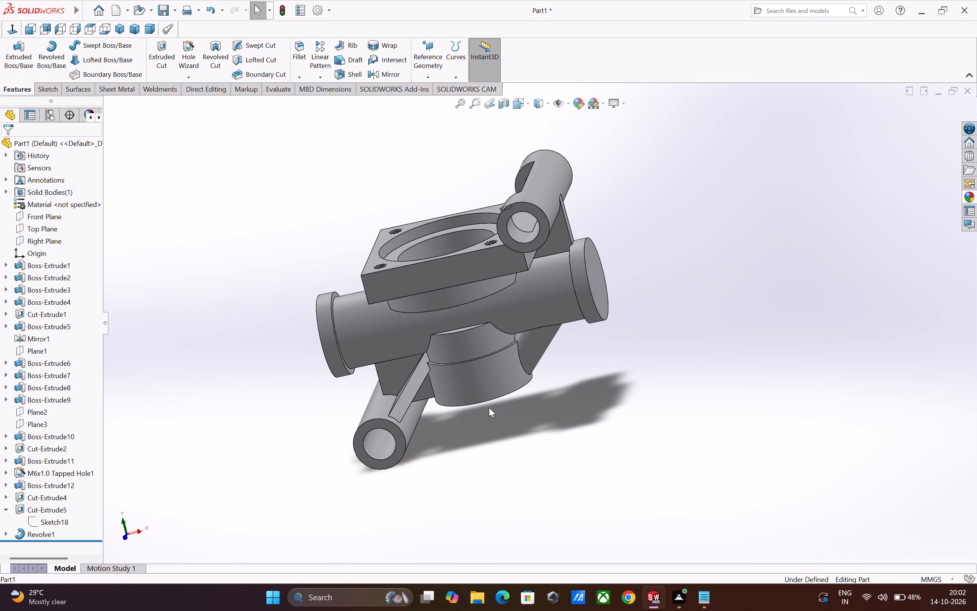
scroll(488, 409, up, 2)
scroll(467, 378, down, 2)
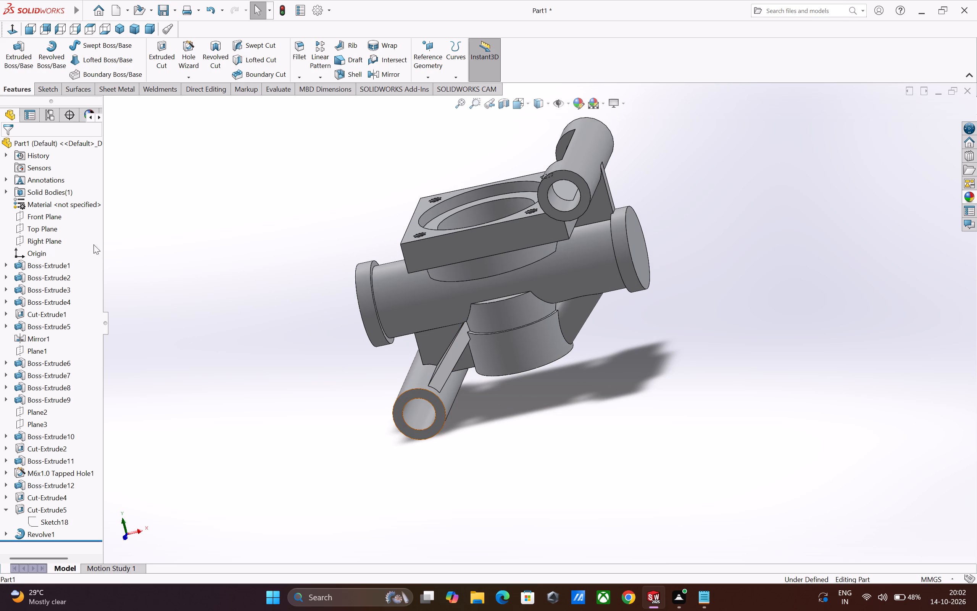
On the Front Plane, sketch a closed stepped half-profile on the lower boss's centreline, about 43 mm tall, 10 mm wide above and 13 mm at the base.
click(53, 221)
click(61, 206)
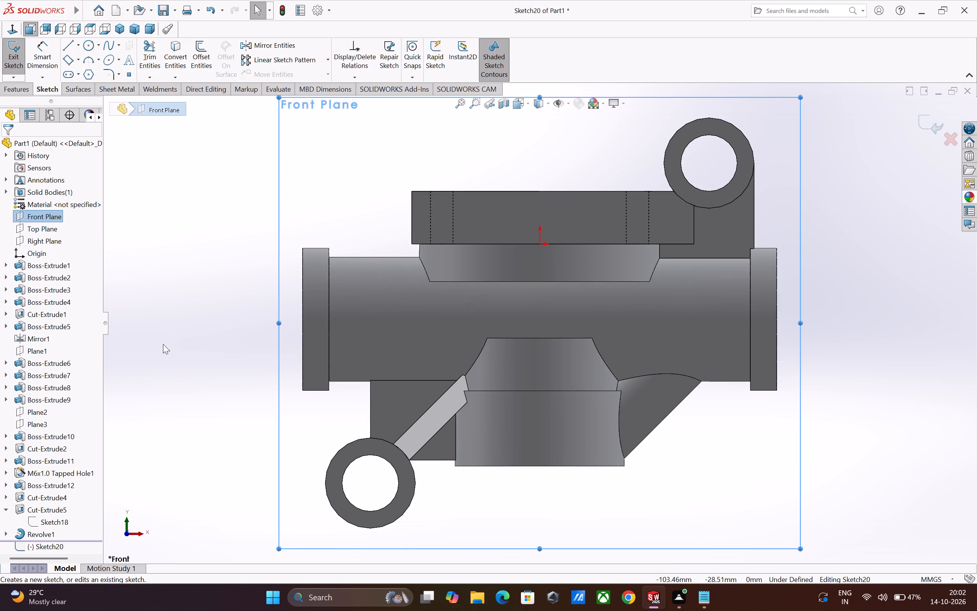
click(73, 42)
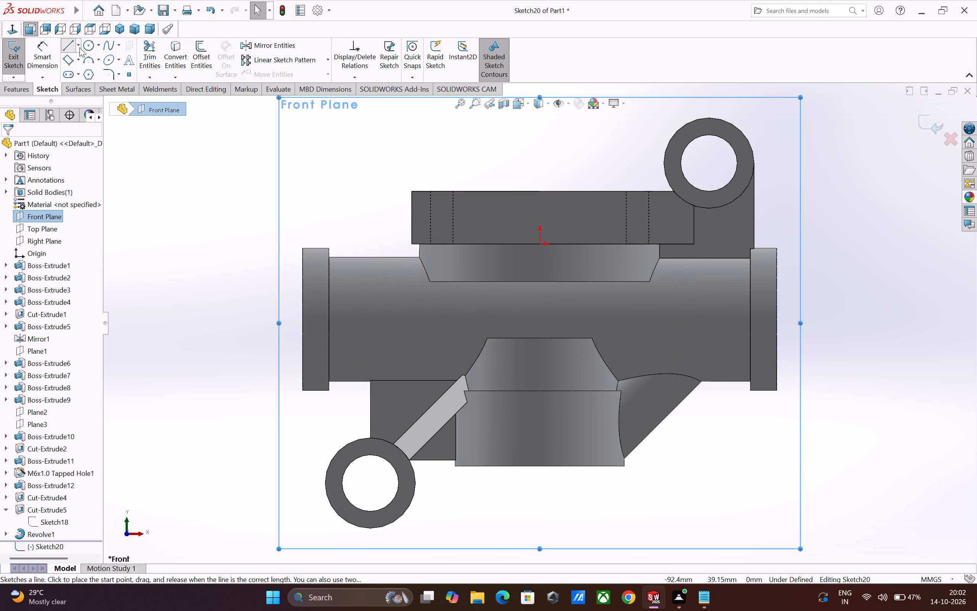
click(540, 467)
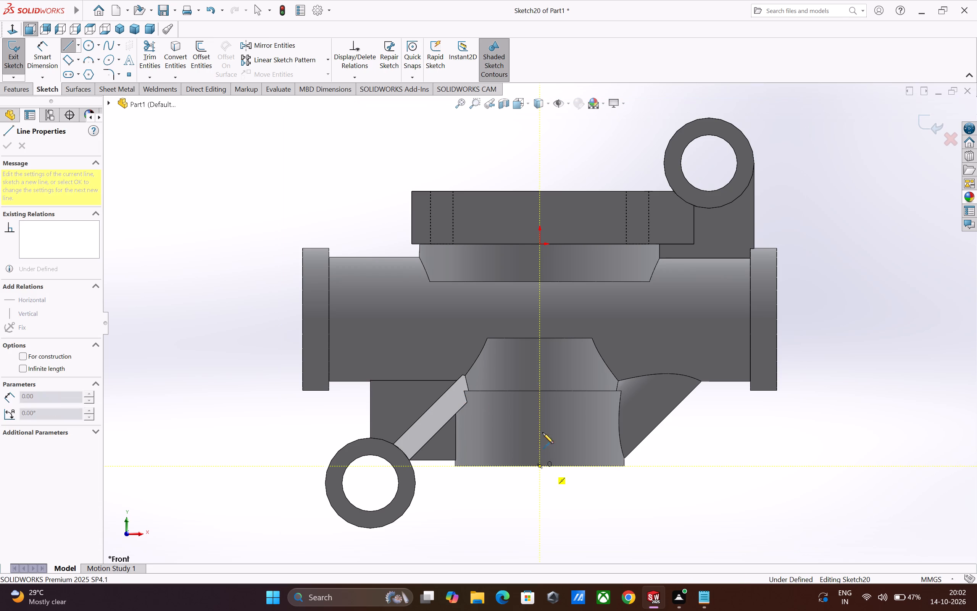
click(539, 304)
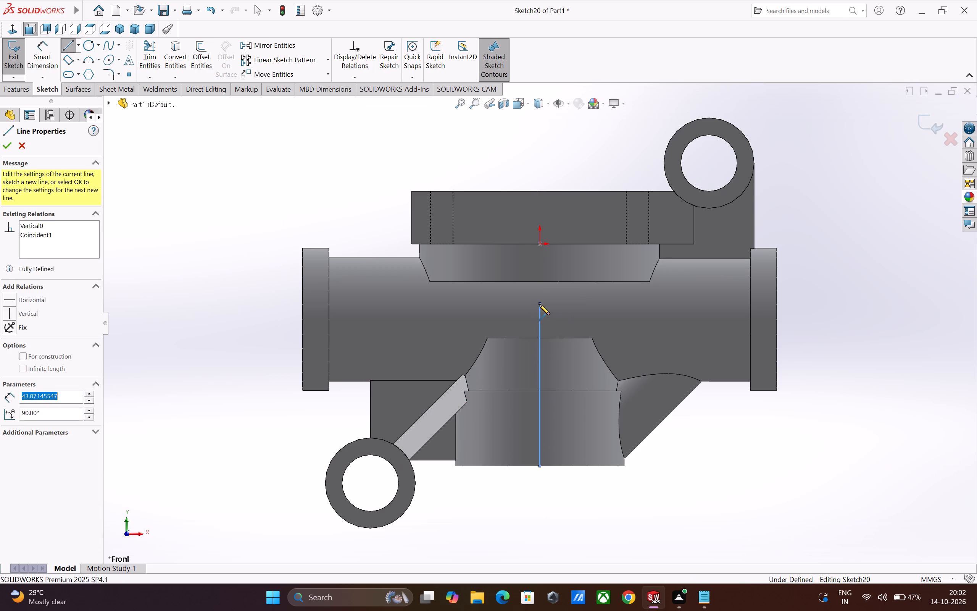
click(576, 305)
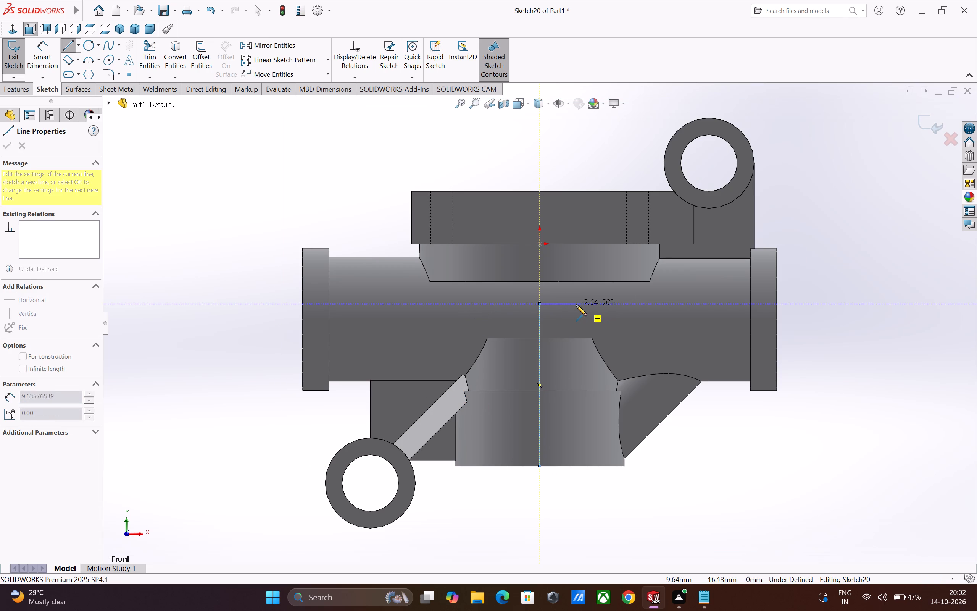
click(576, 369)
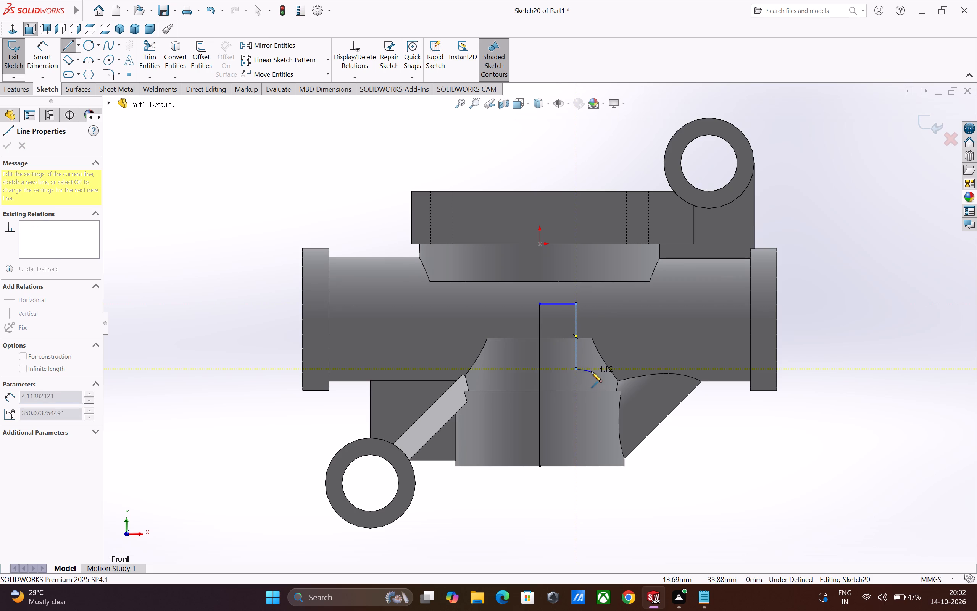
click(590, 370)
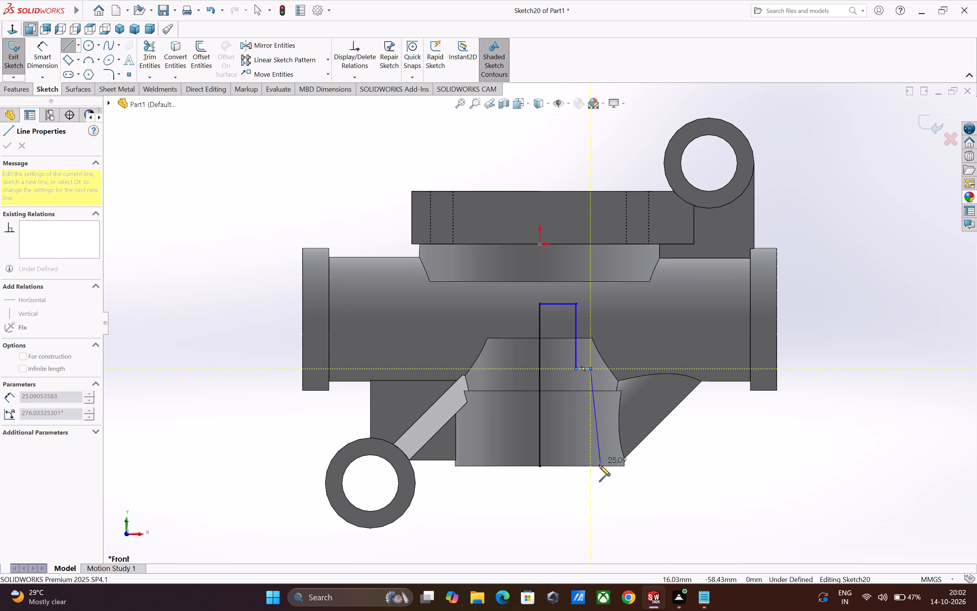
click(590, 467)
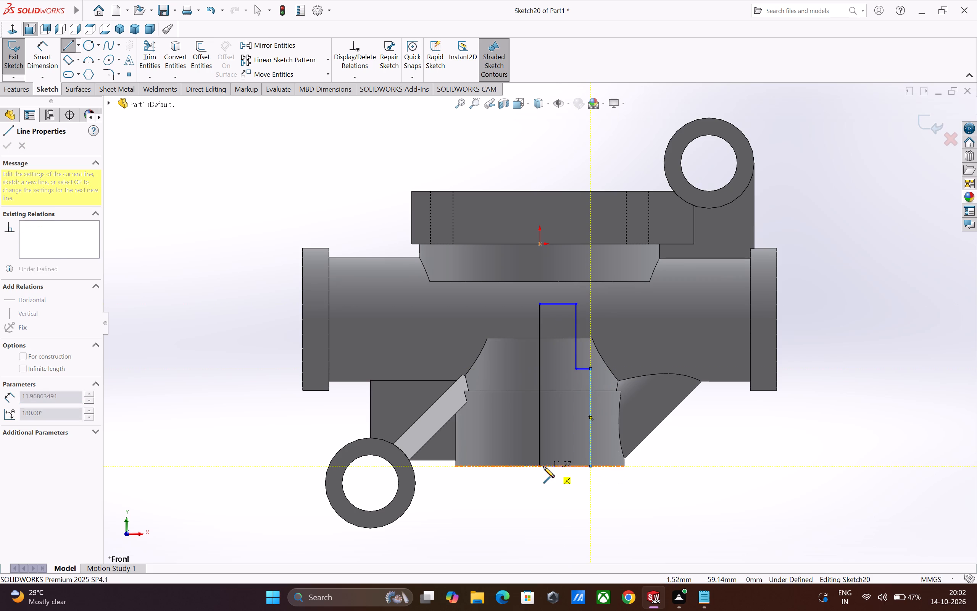
click(540, 466)
key(Escape)
key(Escape)
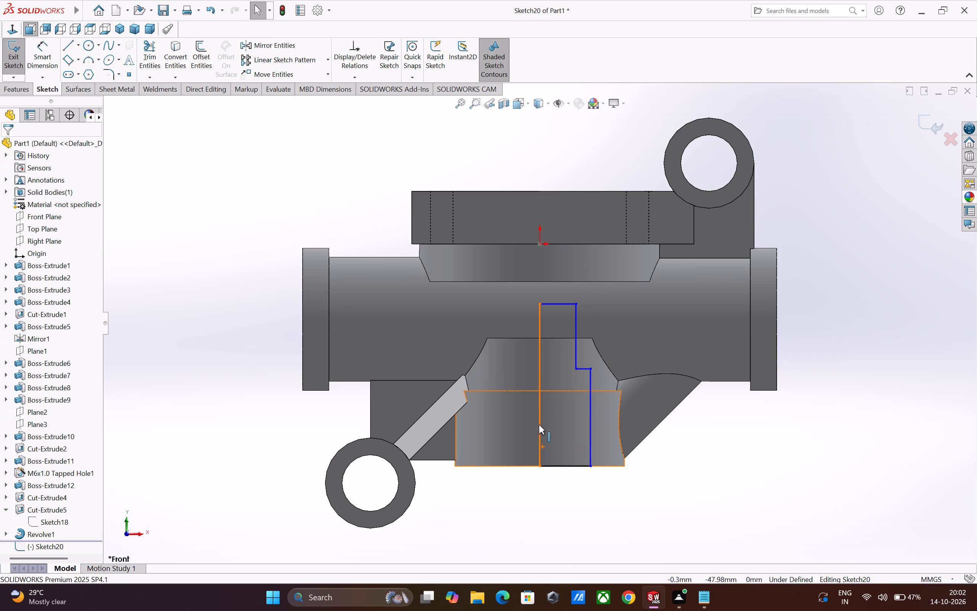
Convert the profile's vertical line on the boss centreline to construction geometry.
click(540, 425)
click(585, 397)
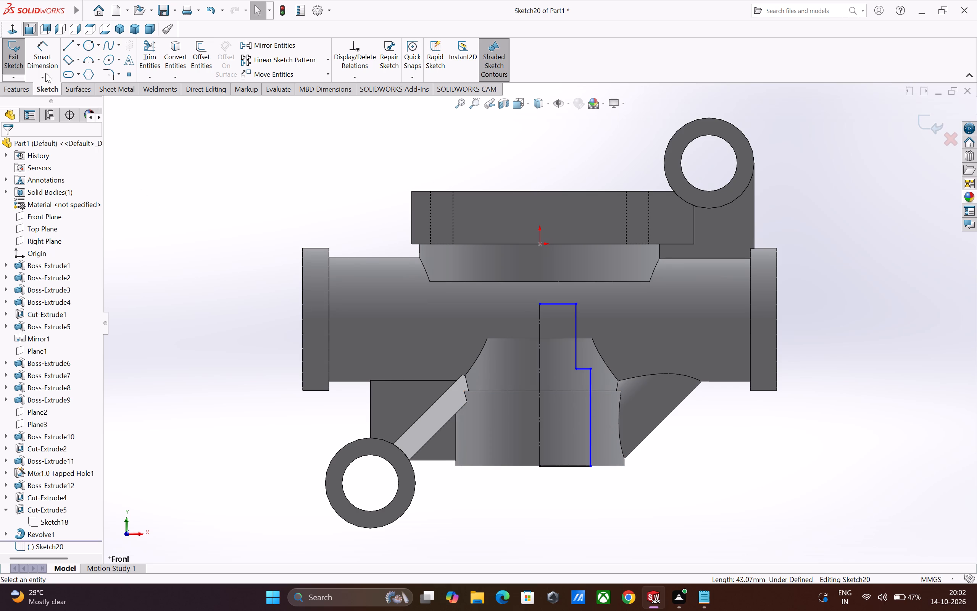
Dimension the stepped profile's widths as diameters about the centreline: 34 mm for the lower section and 24 mm for the upper section.
click(30, 44)
click(589, 433)
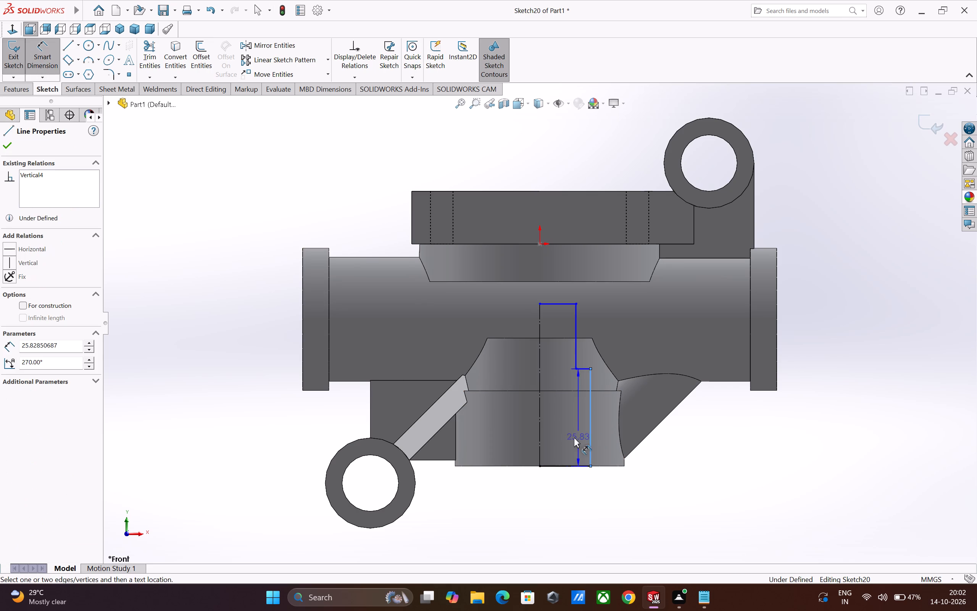
click(539, 446)
click(521, 486)
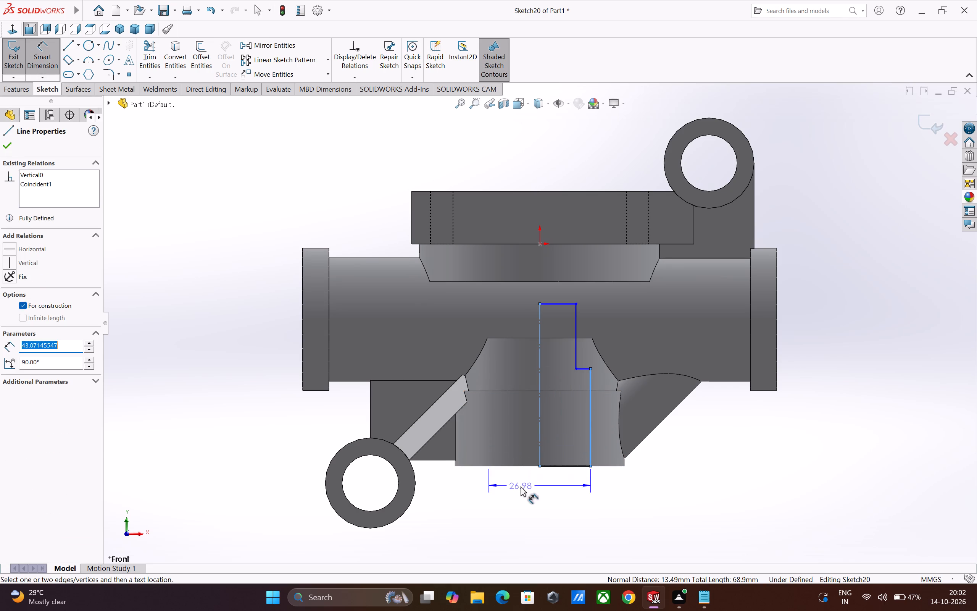
text(34)
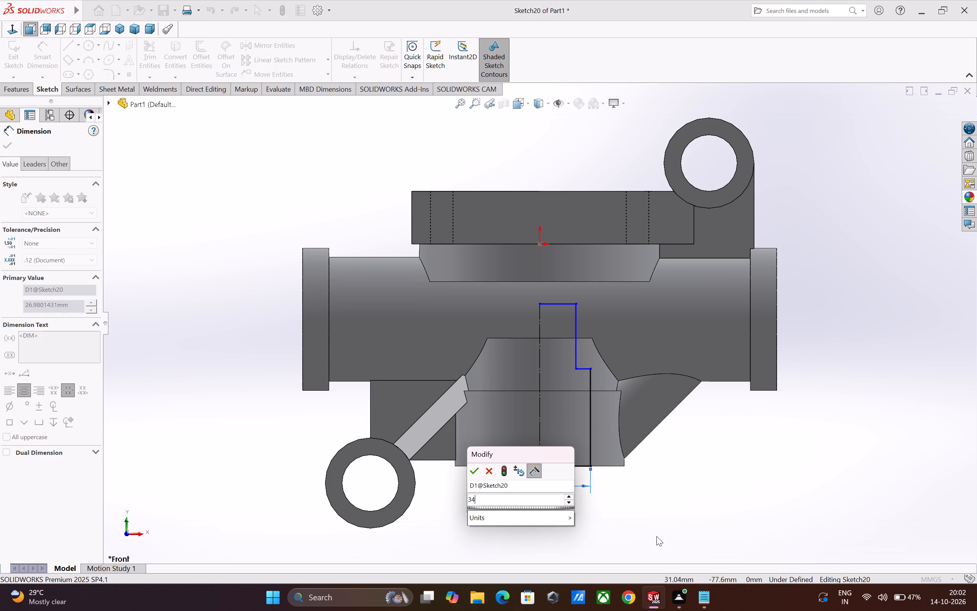
key(Return)
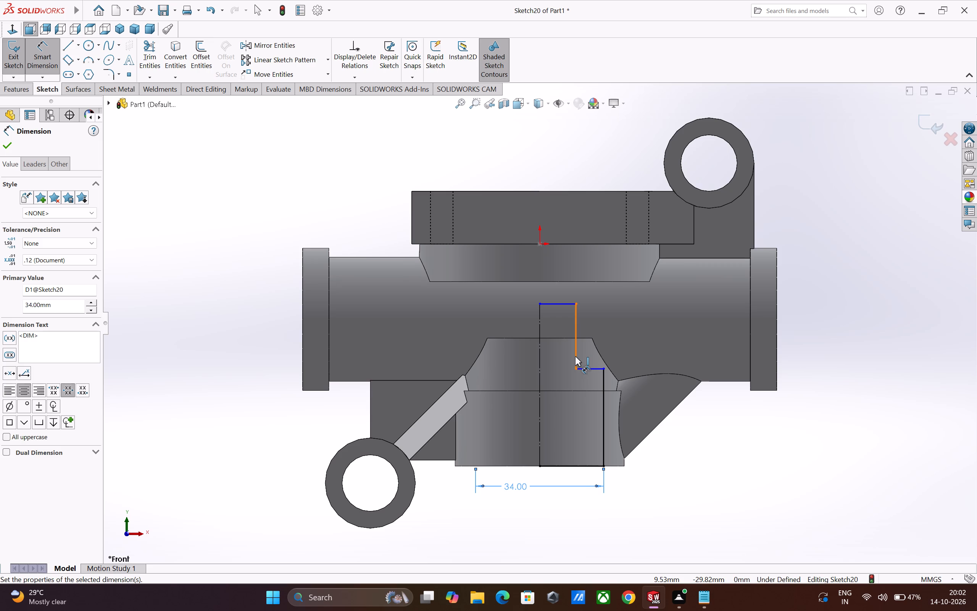
click(575, 356)
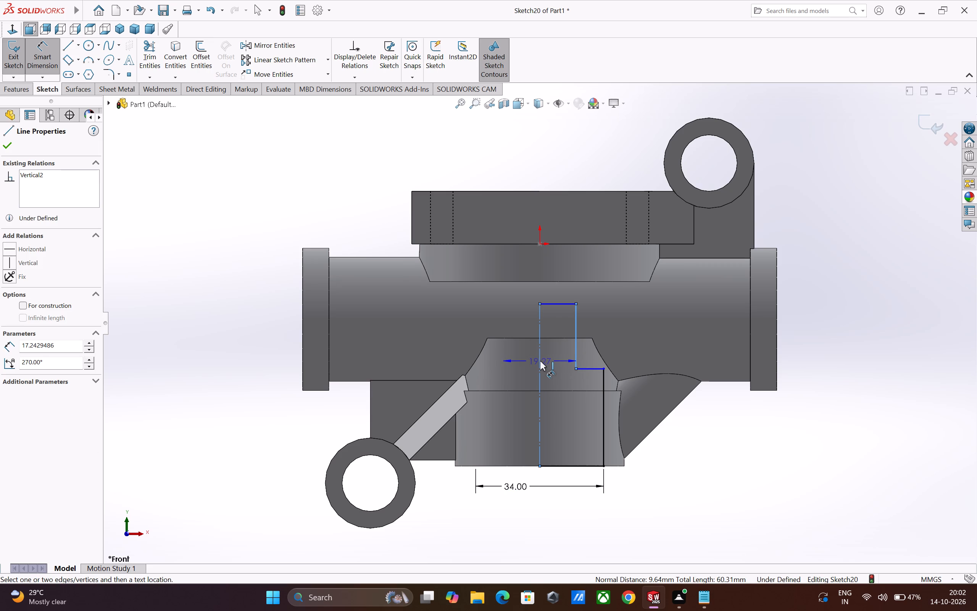
click(522, 362)
text(24)
key(Return)
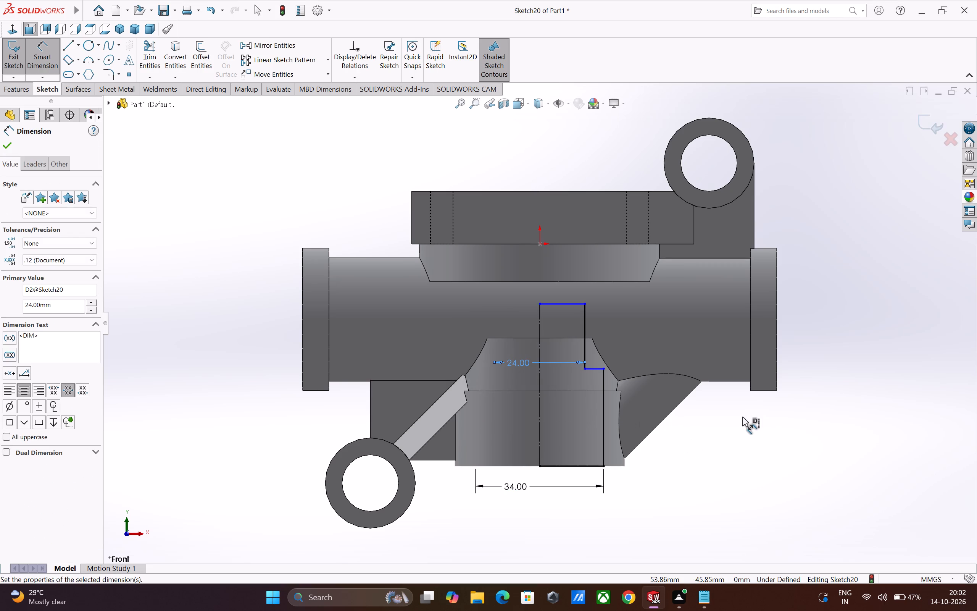
Dimension the outer vertical line of the profile's wider lower section as 27 mm high.
scroll(742, 417, up, 1)
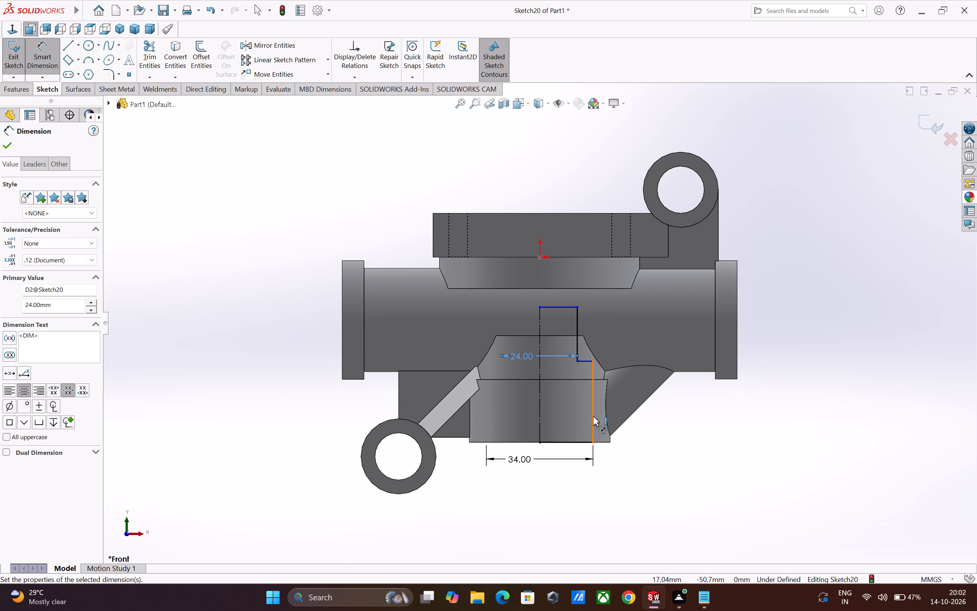
click(593, 416)
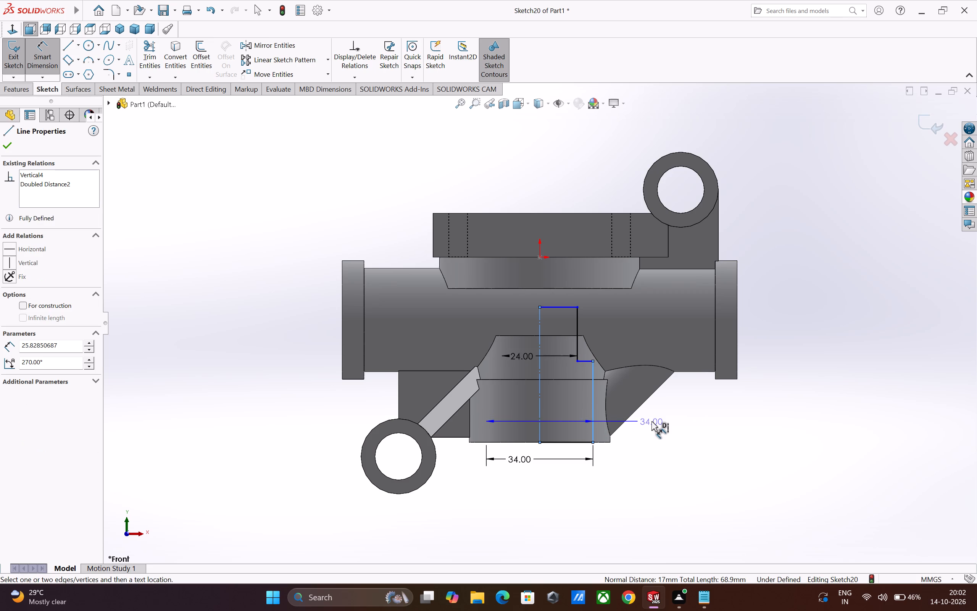
key(Escape)
click(656, 416)
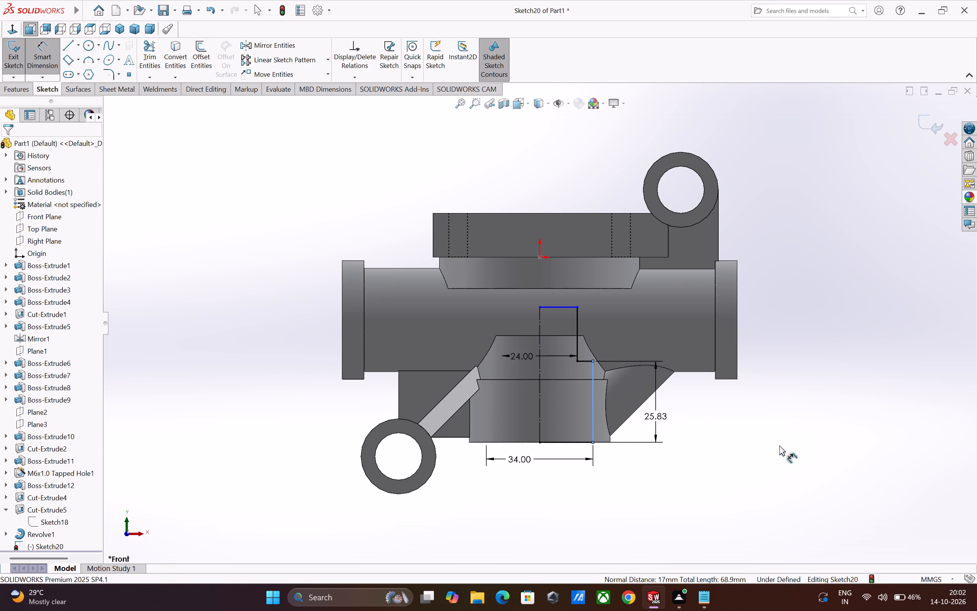
text(27)
key(Return)
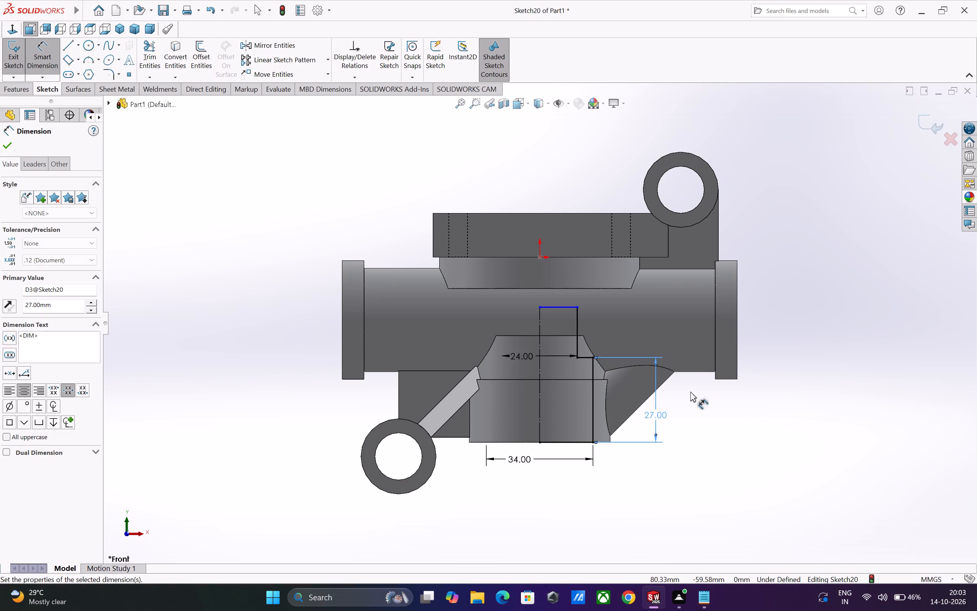
Make the profile's top horizontal line collinear with the bottom edge of the boss beneath the plate.
scroll(580, 323, down, 1)
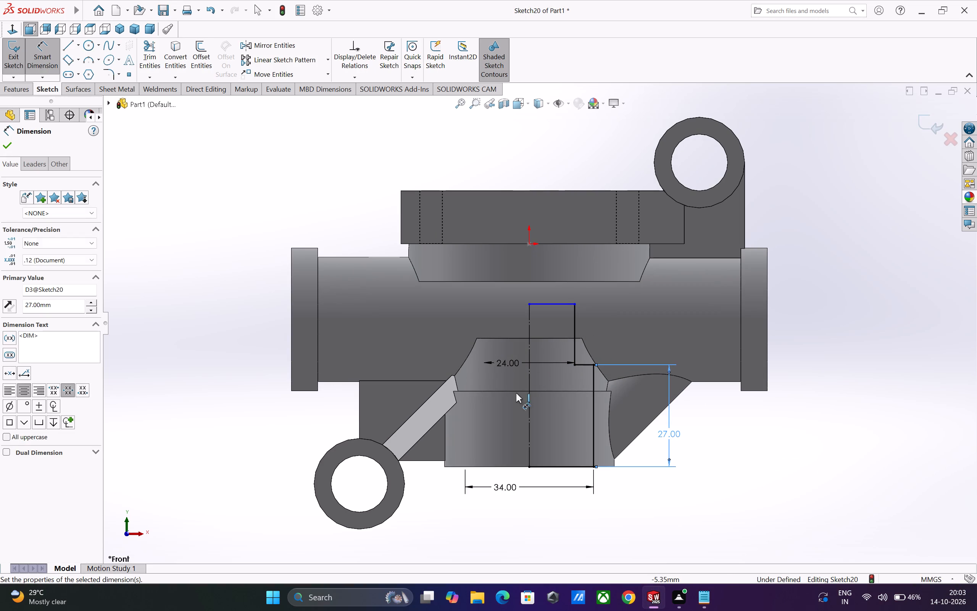
scroll(695, 413, up, 1)
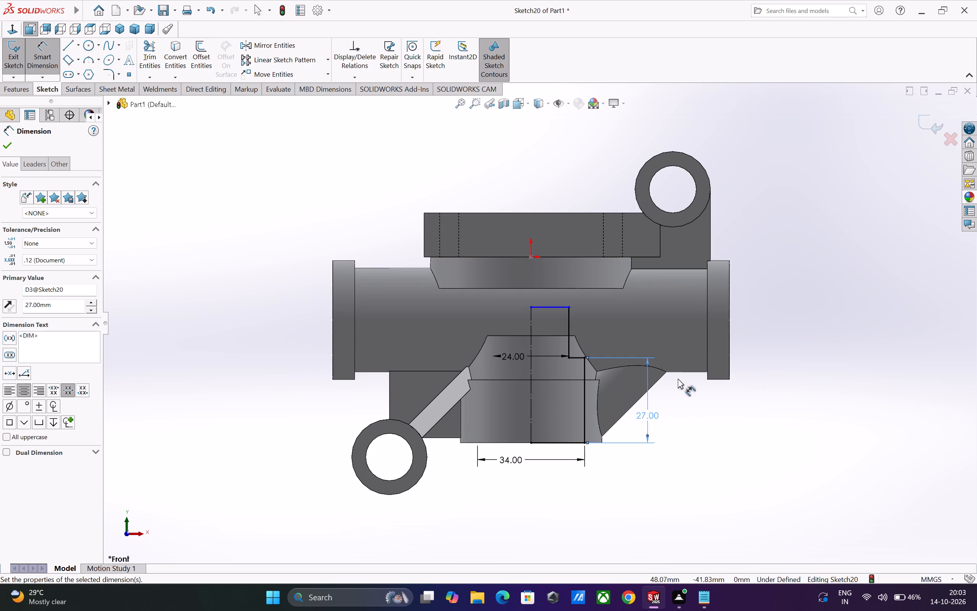
scroll(580, 344, down, 3)
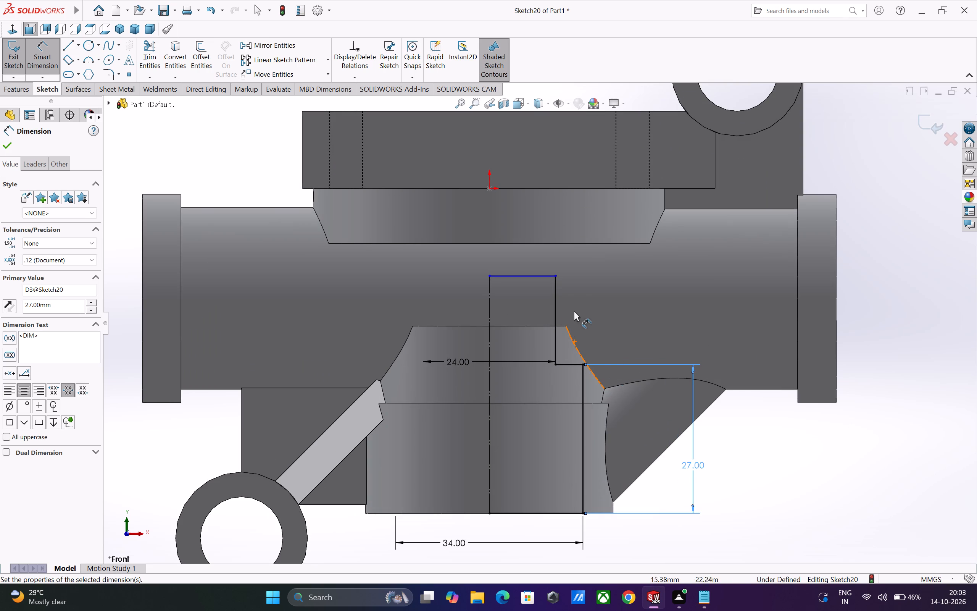
key(Escape)
key(Escape)
click(545, 275)
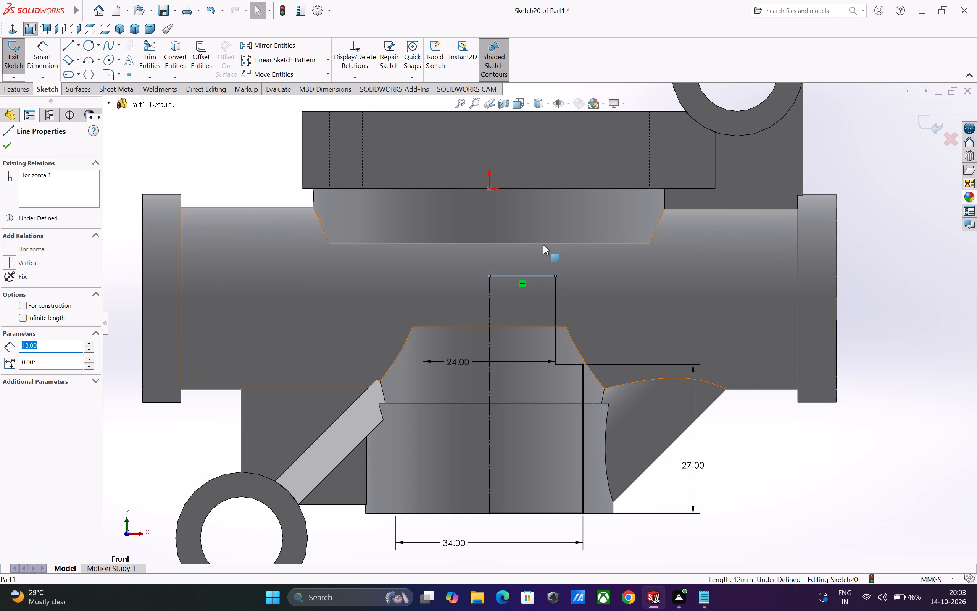
ctrl+click(543, 243)
click(571, 199)
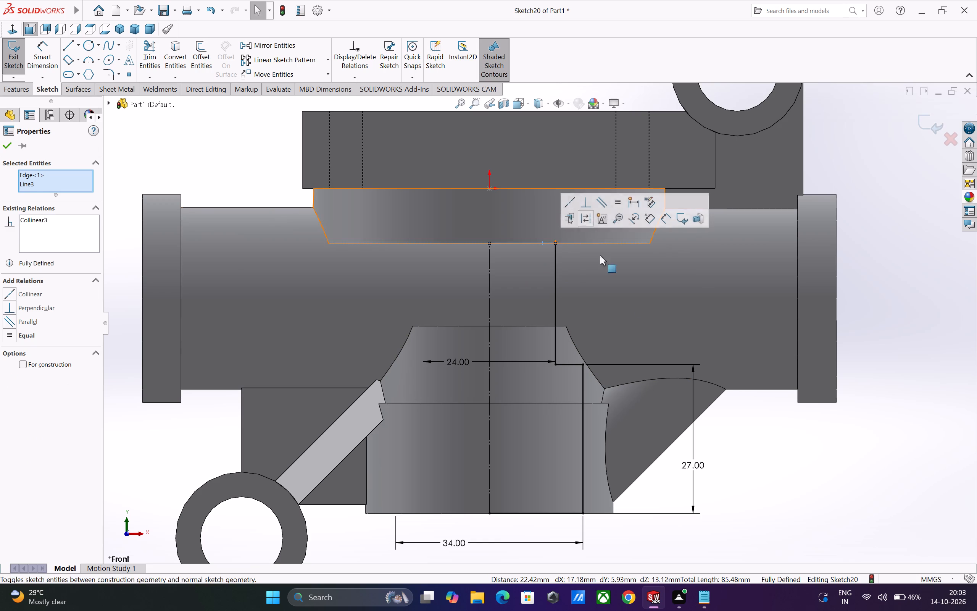
click(634, 309)
click(835, 508)
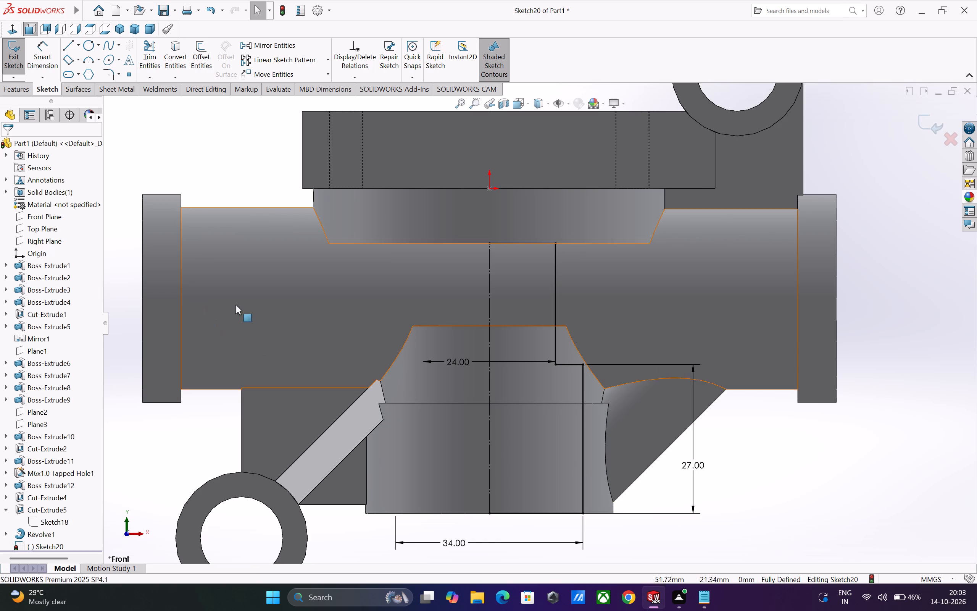
Cut the stepped profile from the lower boss with a 360° Revolved Cut about the construction centreline.
click(29, 89)
click(221, 59)
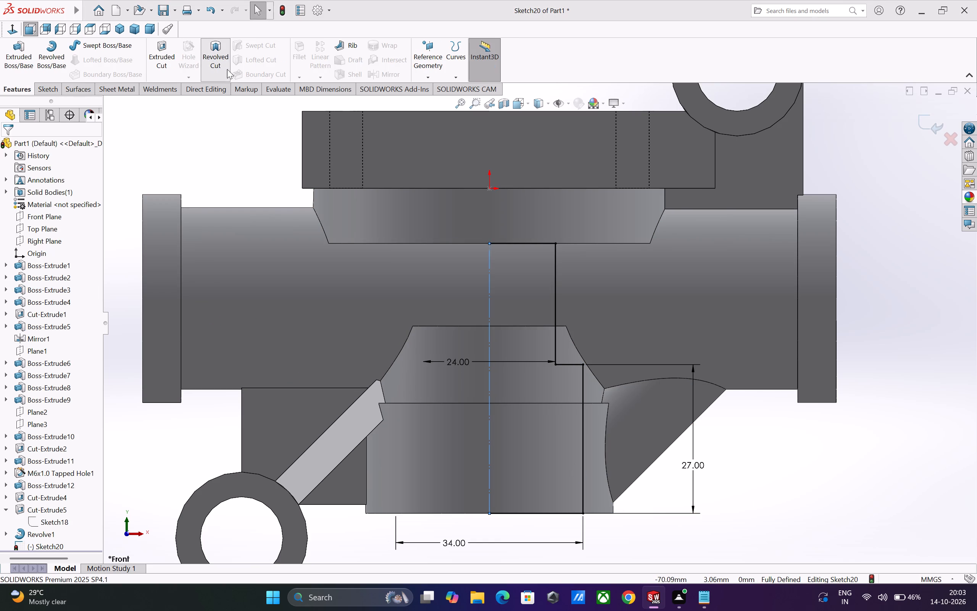
click(513, 304)
scroll(514, 338, up, 3)
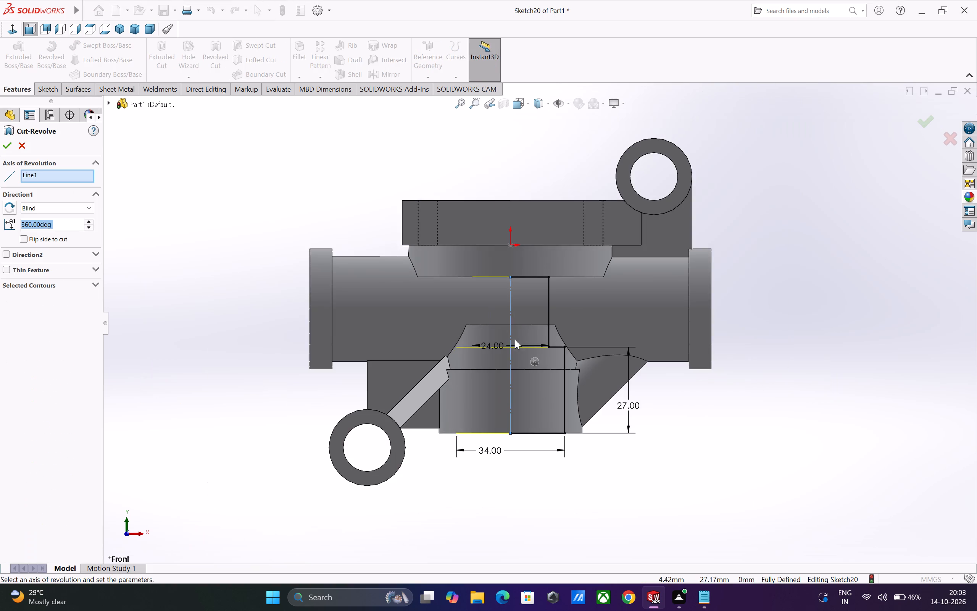
middle_drag(632, 427, 550, 348)
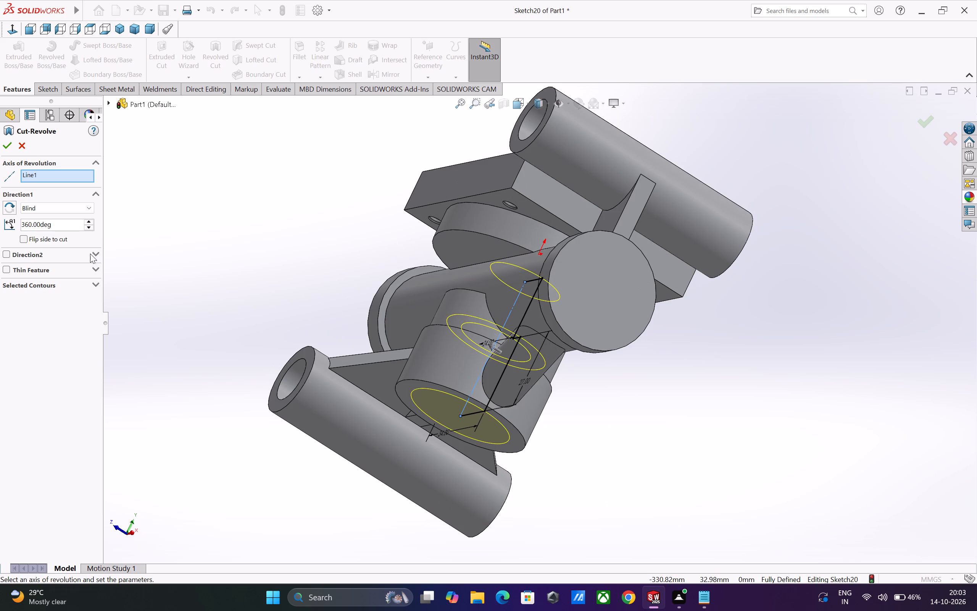
click(5, 147)
click(254, 236)
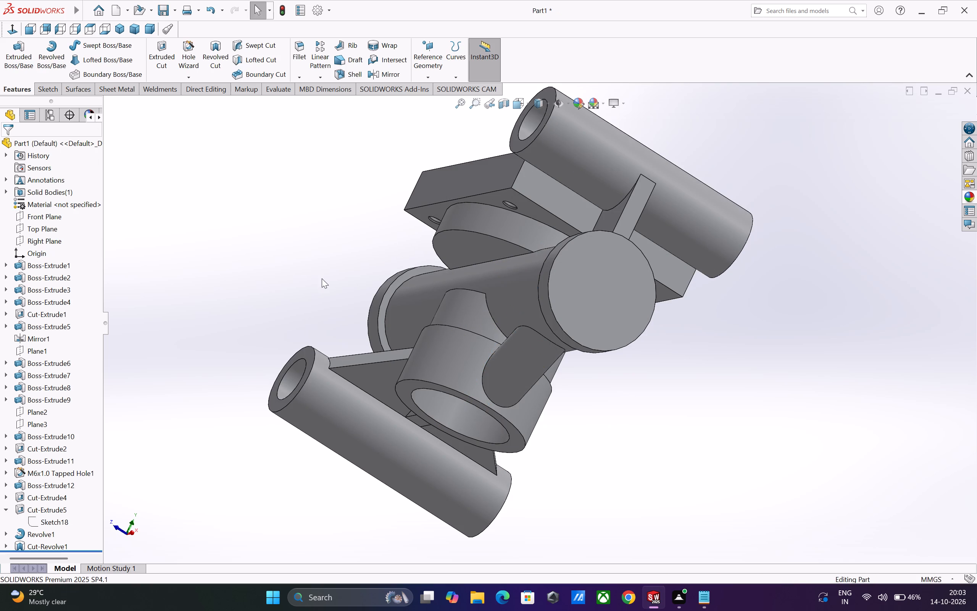
middle_drag(322, 278, 356, 111)
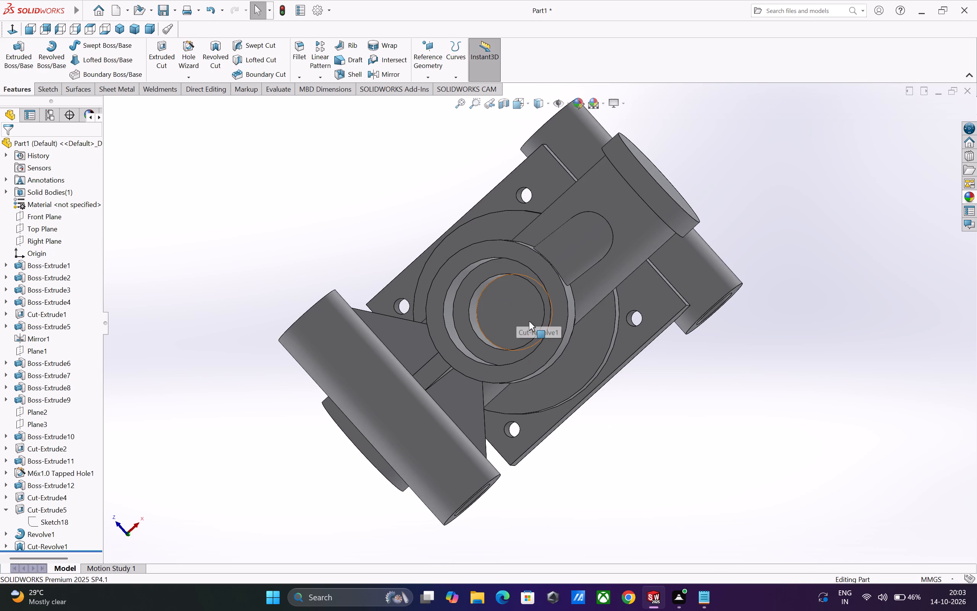
Examine the stepped bore inside the lower boss using a temporary section view on the Front Plane.
middle_drag(529, 322, 642, 380)
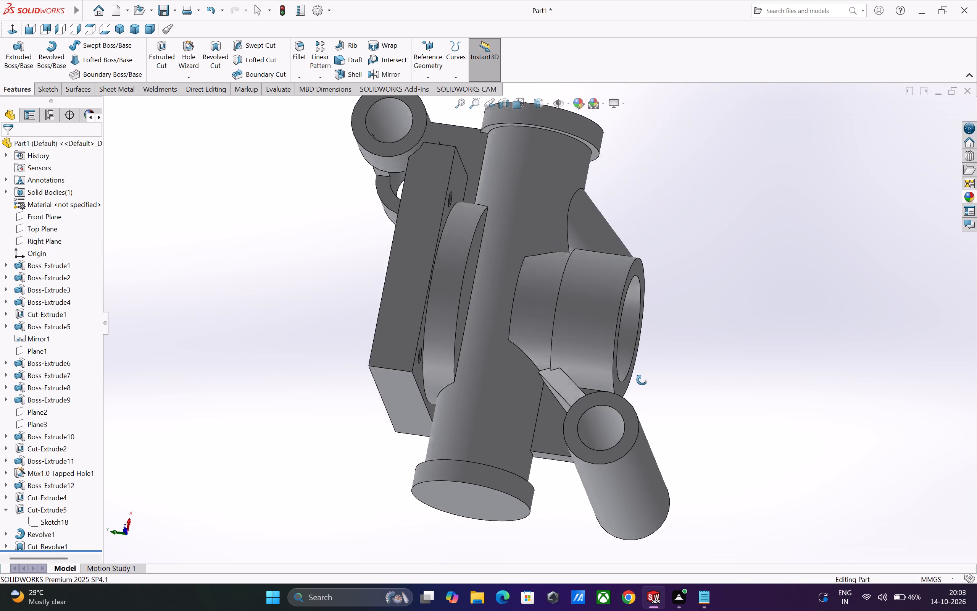
middle_drag(642, 380, 645, 389)
middle_click(629, 387)
middle_click(581, 375)
middle_drag(672, 384, 593, 352)
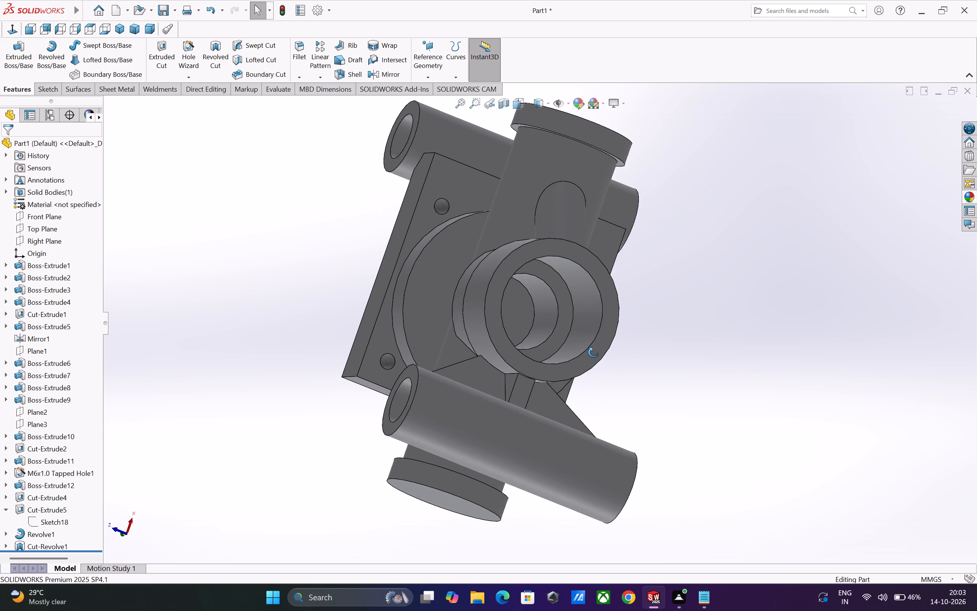
middle_drag(593, 352, 602, 393)
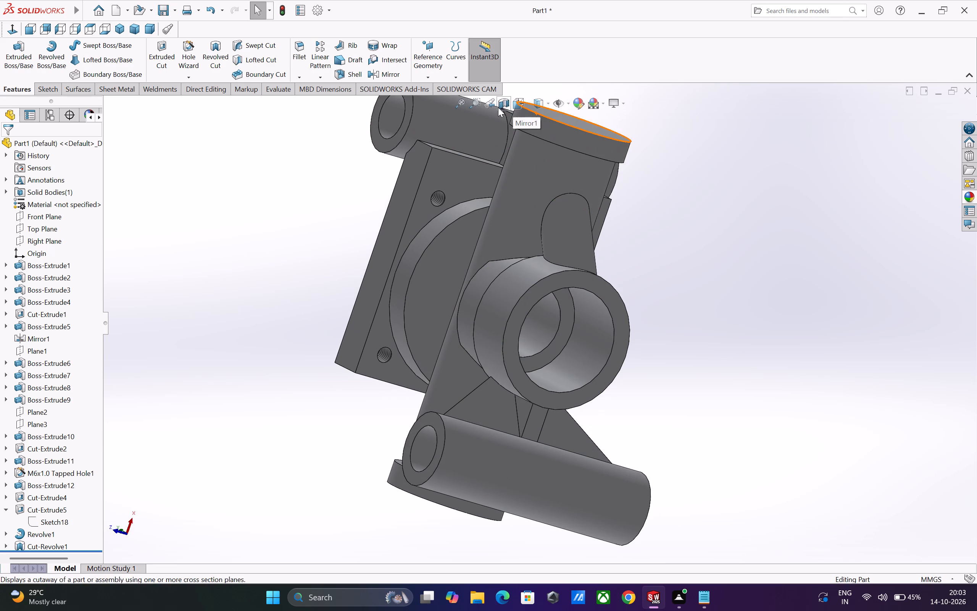
click(498, 107)
middle_drag(651, 286, 723, 314)
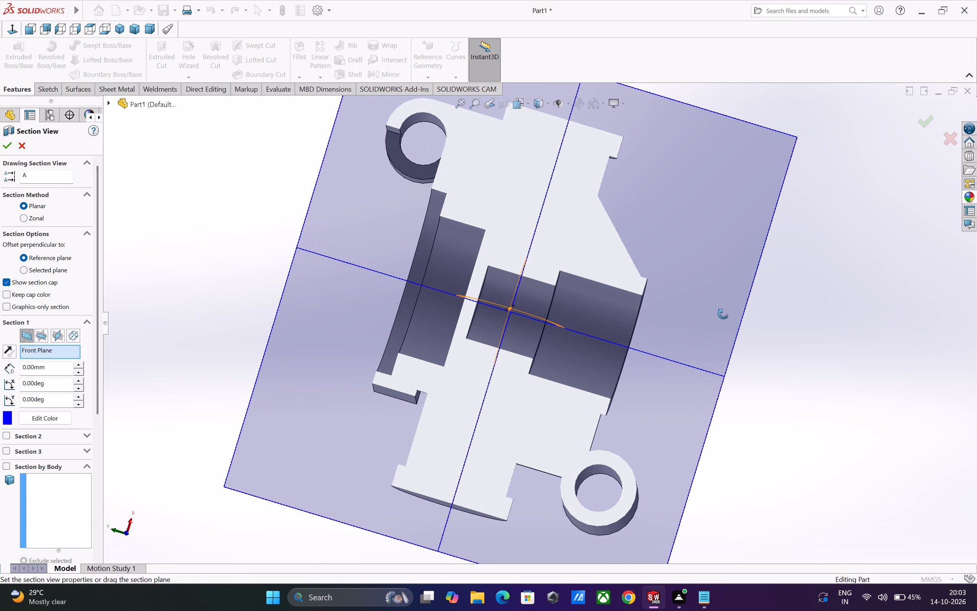
middle_drag(723, 314, 723, 315)
scroll(617, 354, up, 1)
scroll(573, 312, up, 1)
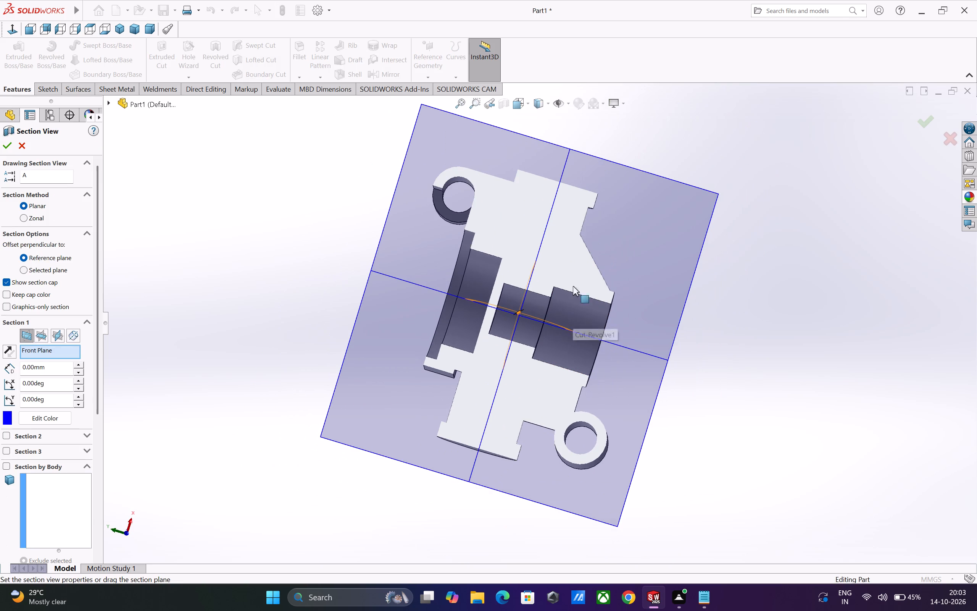
scroll(572, 273, down, 1)
scroll(553, 306, down, 1)
middle_drag(567, 338, 584, 346)
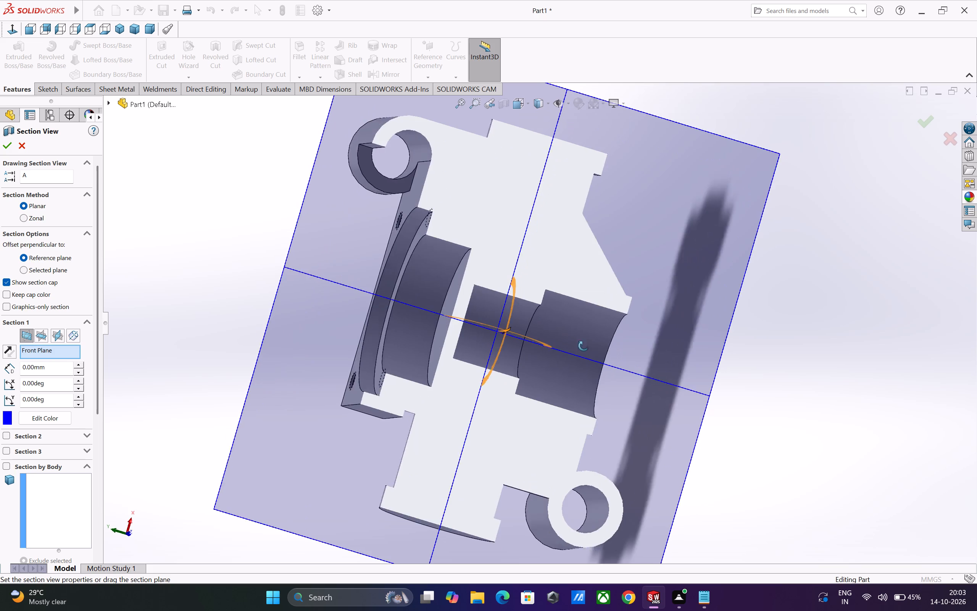
middle_drag(584, 346, 585, 385)
scroll(585, 385, up, 1)
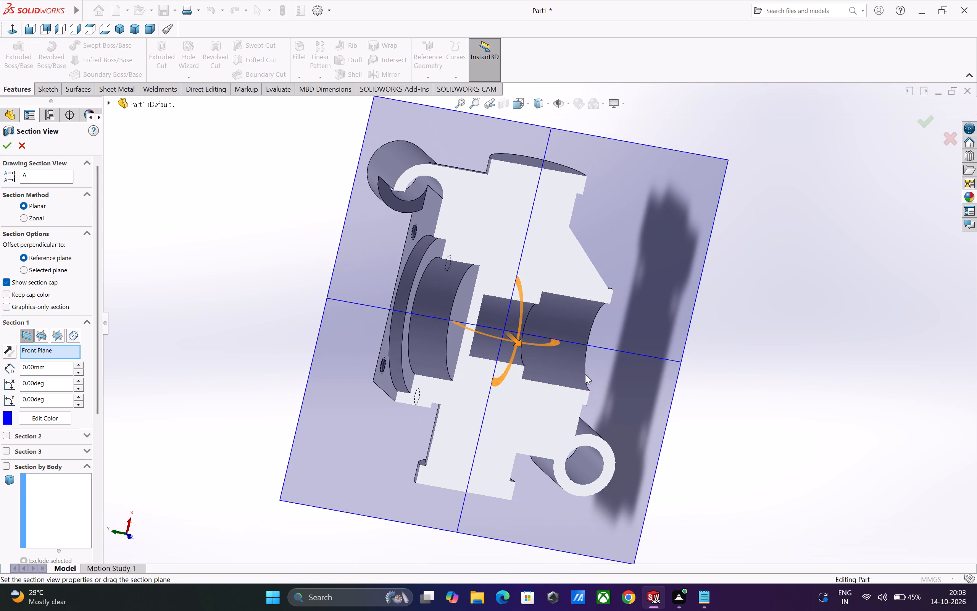
scroll(507, 317, up, 2)
scroll(493, 270, down, 2)
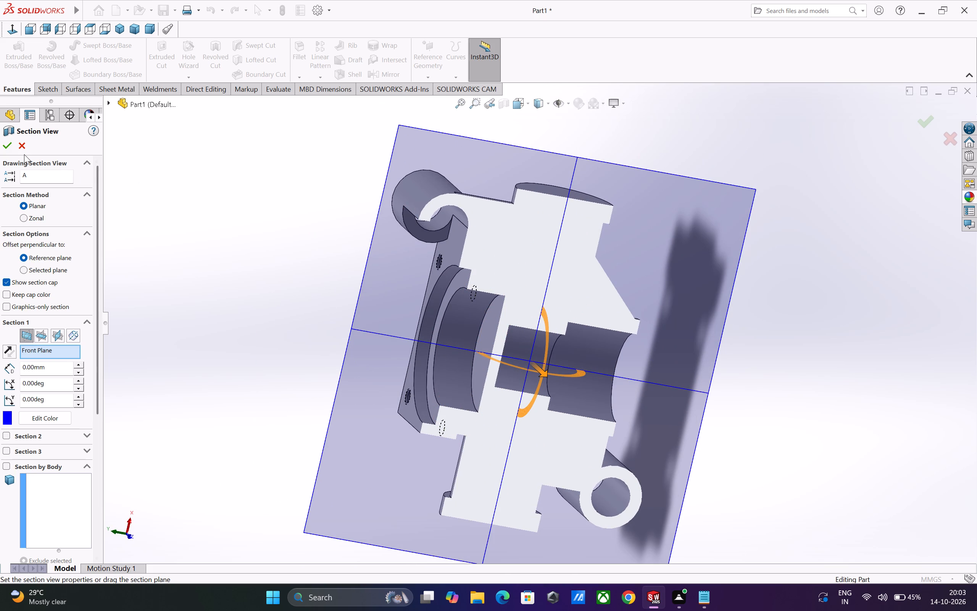
click(24, 149)
Examine the exterior of the lower boss, webs, tubes and plate from several sides and close up.
scroll(664, 351, up, 1)
scroll(508, 349, down, 2)
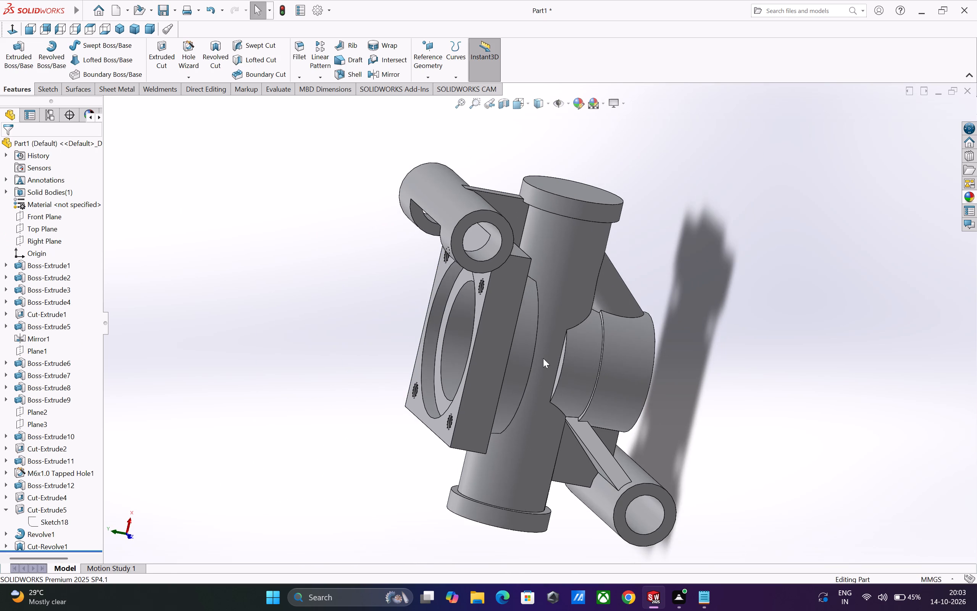
middle_drag(651, 399, 619, 399)
scroll(622, 399, up, 1)
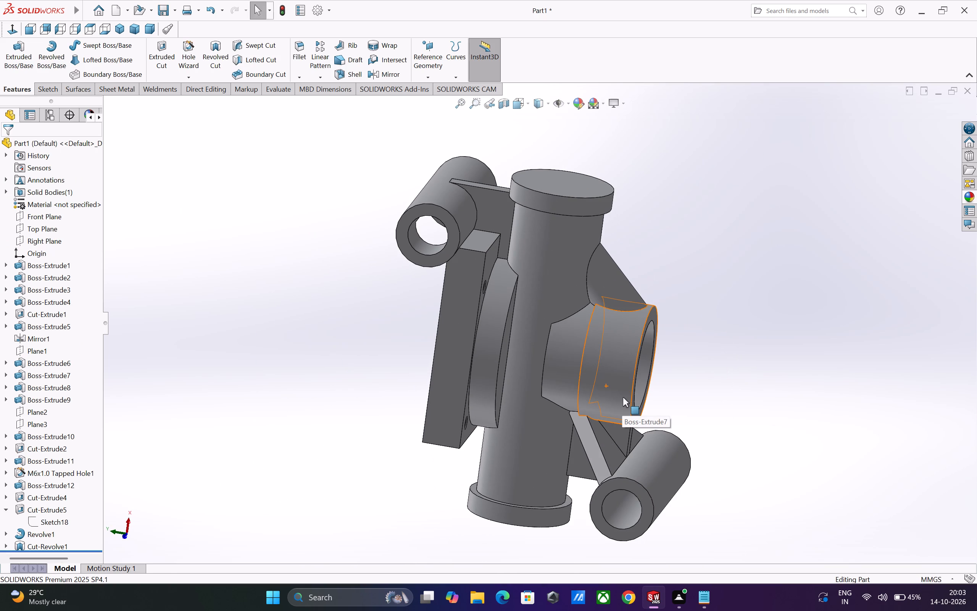
scroll(623, 397, down, 4)
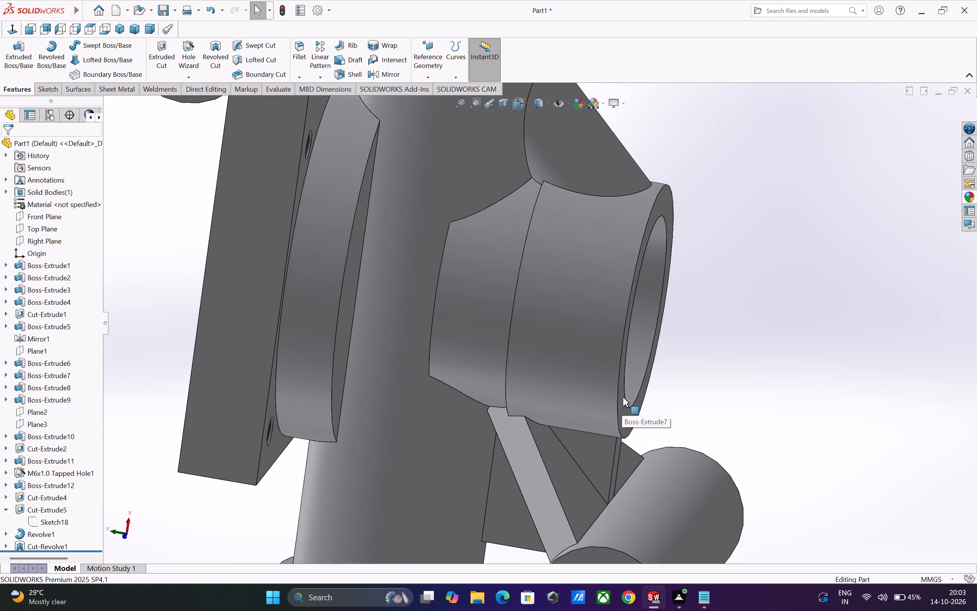
scroll(623, 397, up, 2)
scroll(495, 300, down, 1)
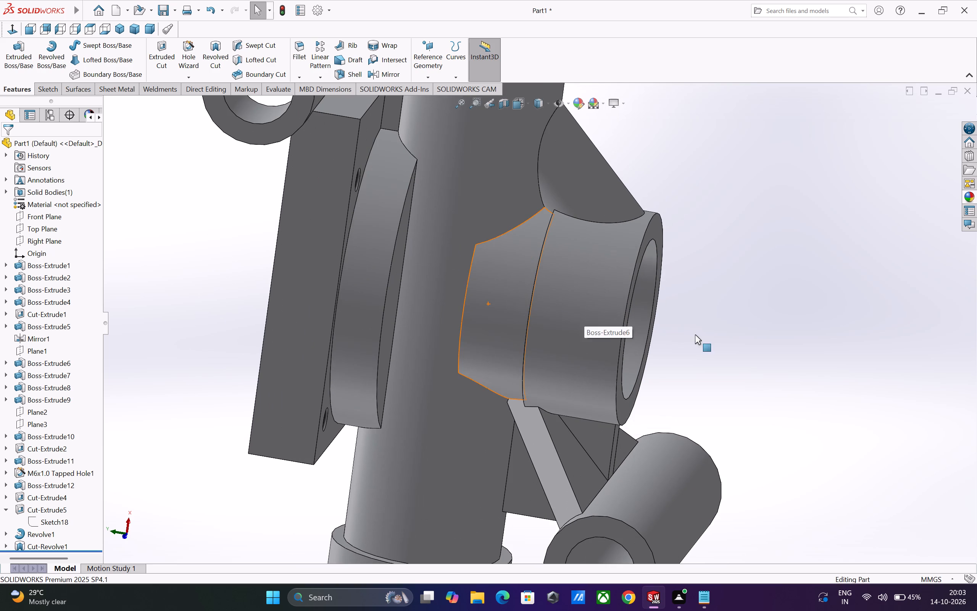
scroll(712, 328, up, 1)
middle_drag(713, 328, 748, 312)
scroll(709, 323, up, 4)
middle_drag(679, 330, 733, 195)
middle_drag(628, 432, 435, 351)
middle_drag(556, 300, 600, 347)
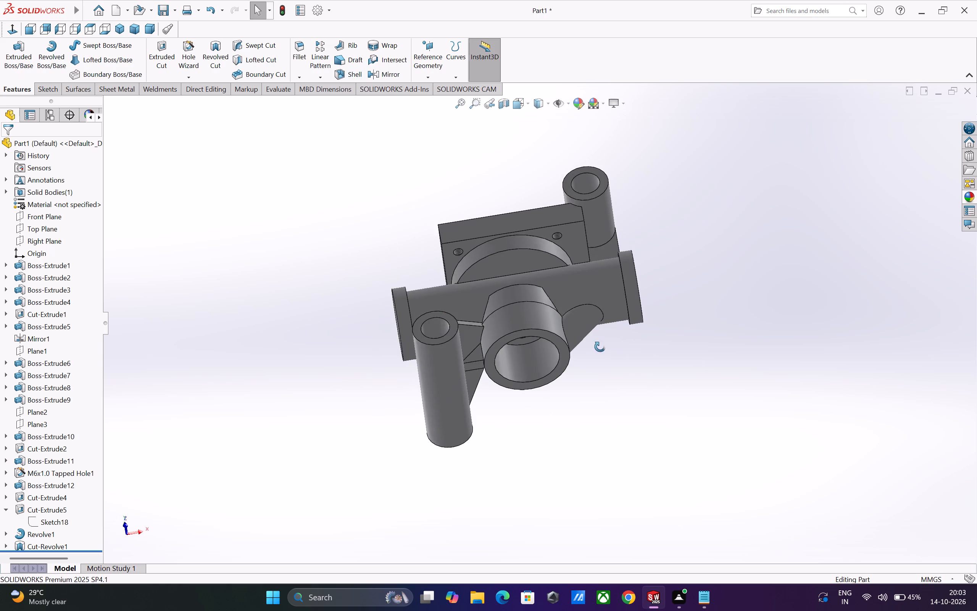
middle_drag(600, 347, 607, 485)
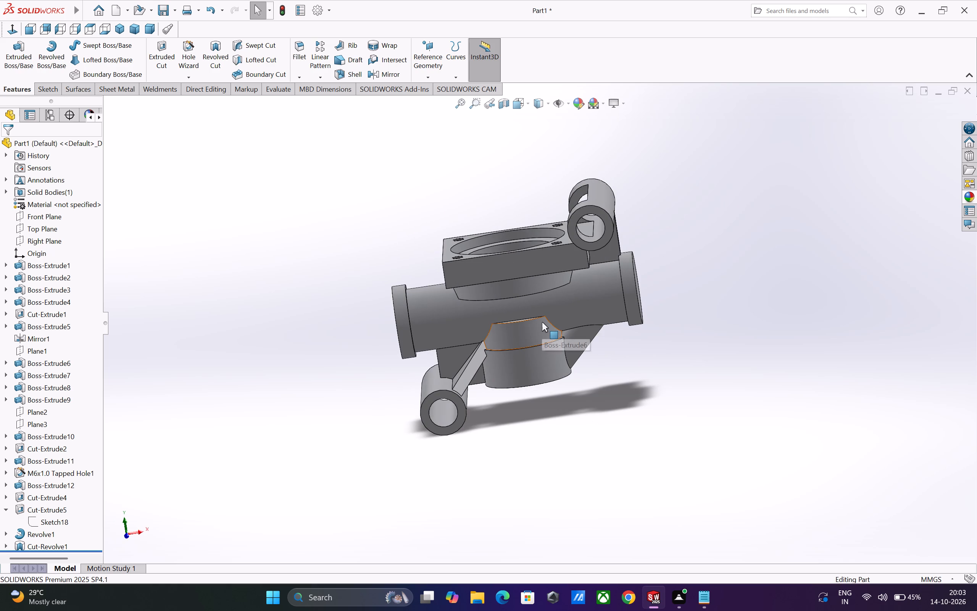
middle_drag(543, 321, 506, 353)
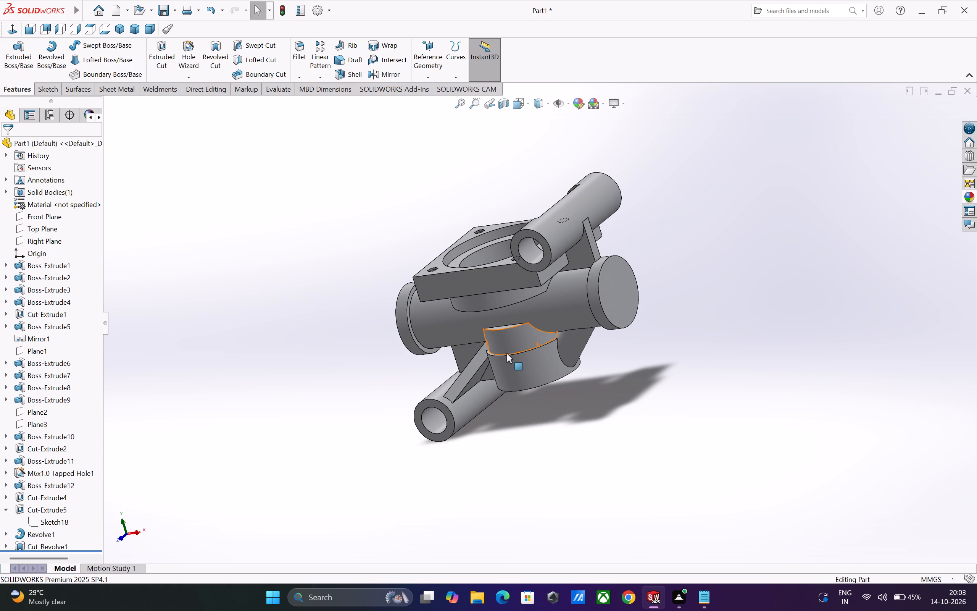
Fillet the plate's two free vertical corner edges, opposite the tube side, with an 8 mm radius.
click(294, 58)
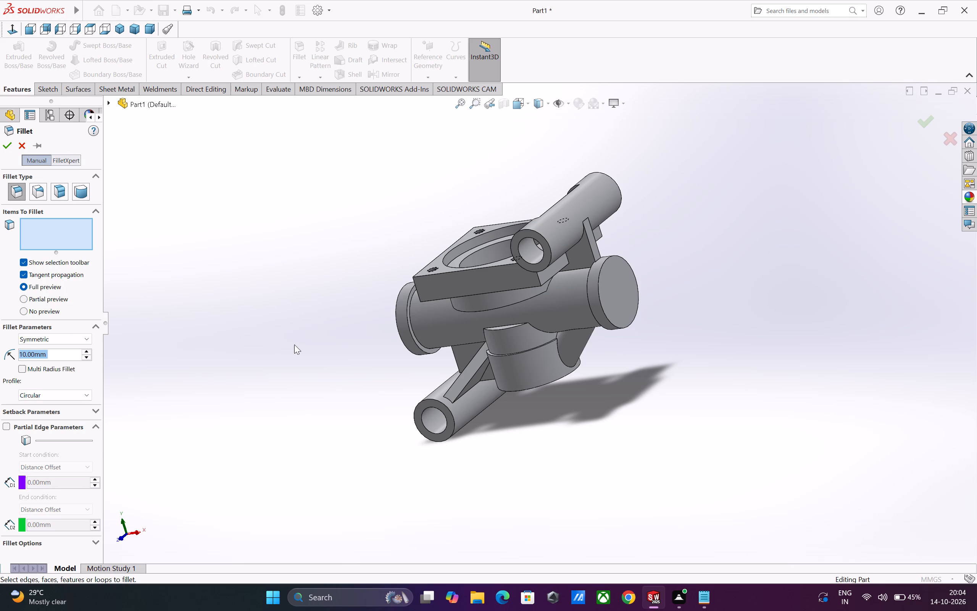
key(8)
key(Return)
scroll(370, 327, down, 1)
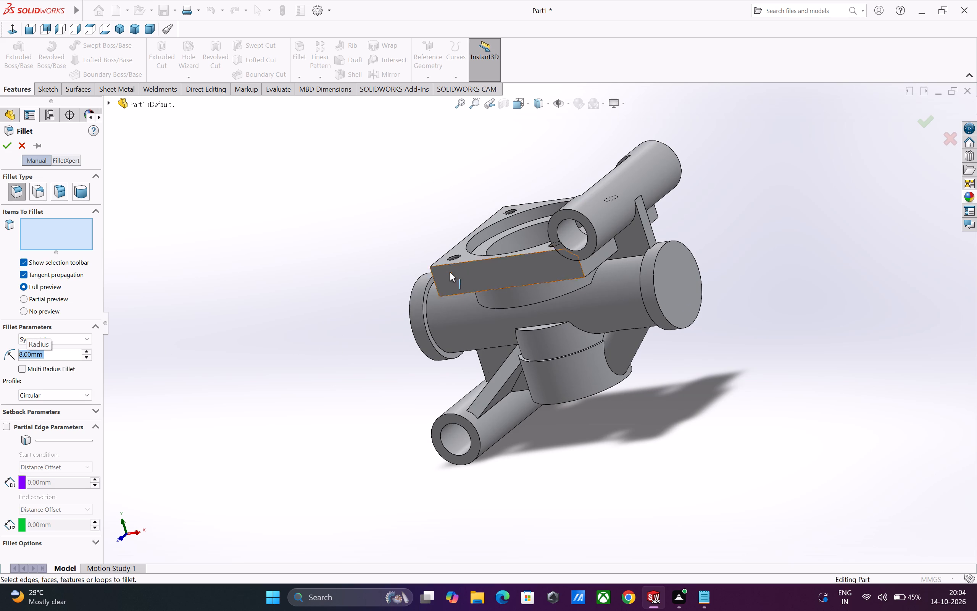
click(434, 281)
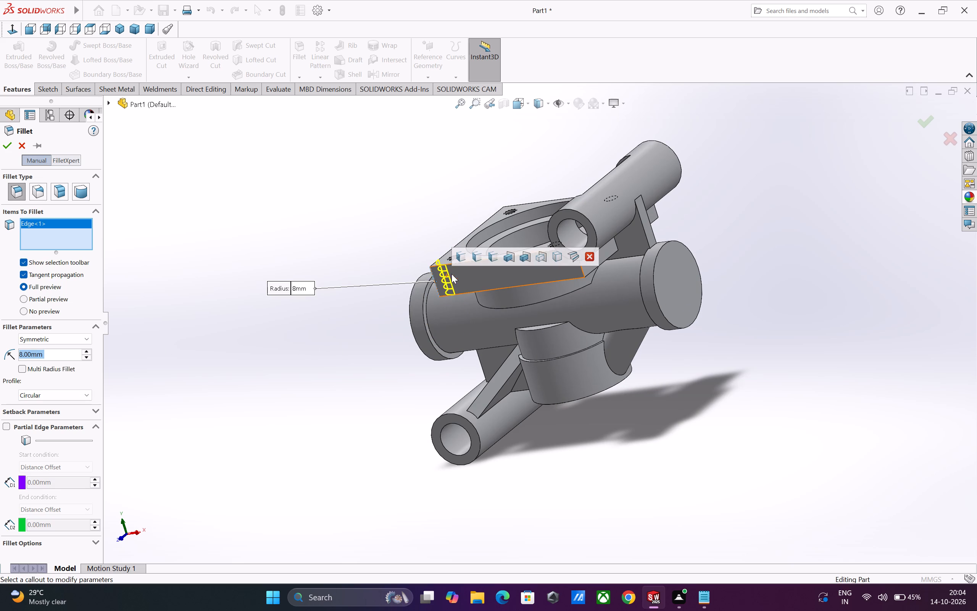
middle_drag(472, 275, 549, 361)
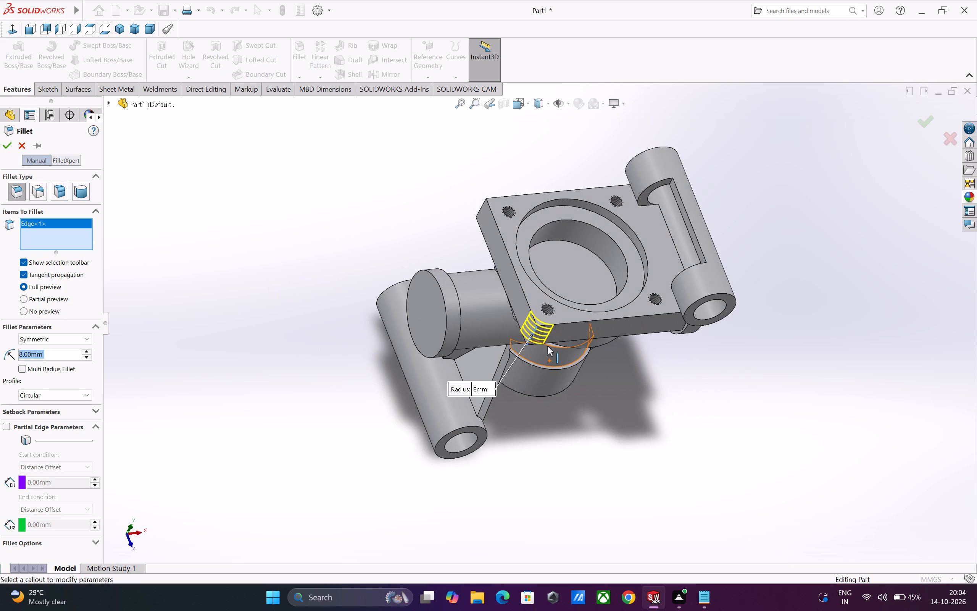
click(482, 207)
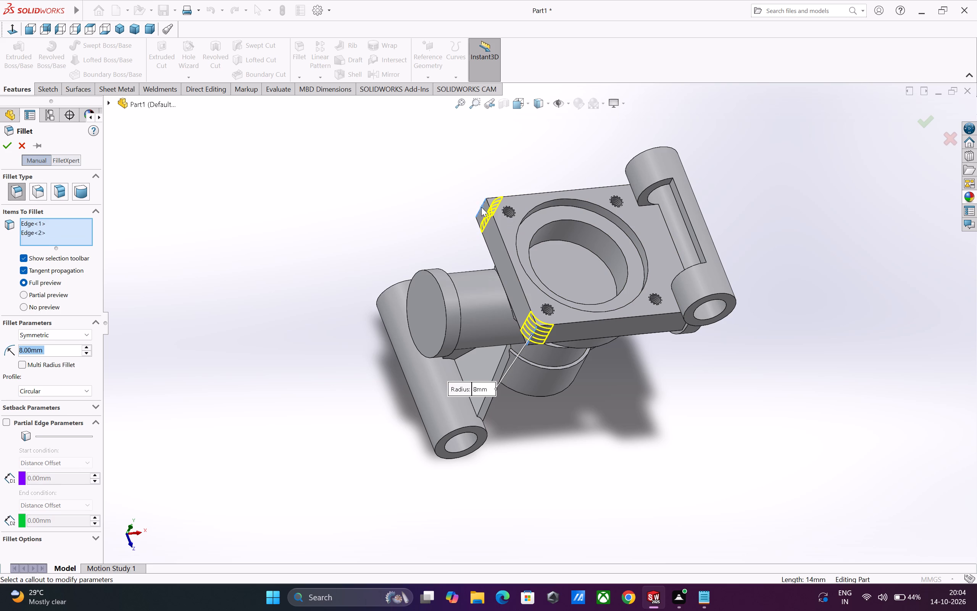
click(5, 147)
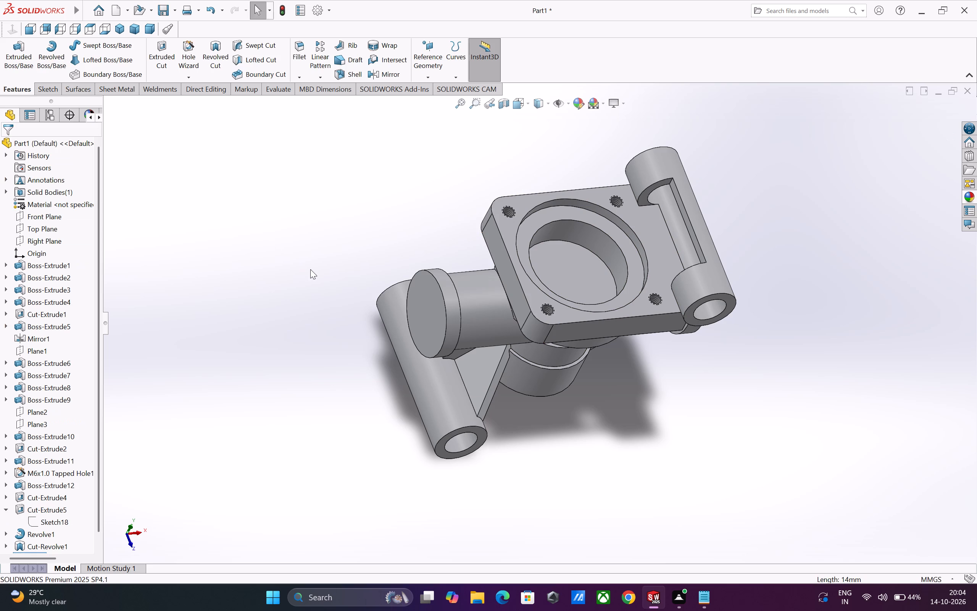
Inspect the plate's filleted corners and the rest of the part from several angles.
scroll(311, 270, up, 2)
middle_drag(655, 355, 605, 356)
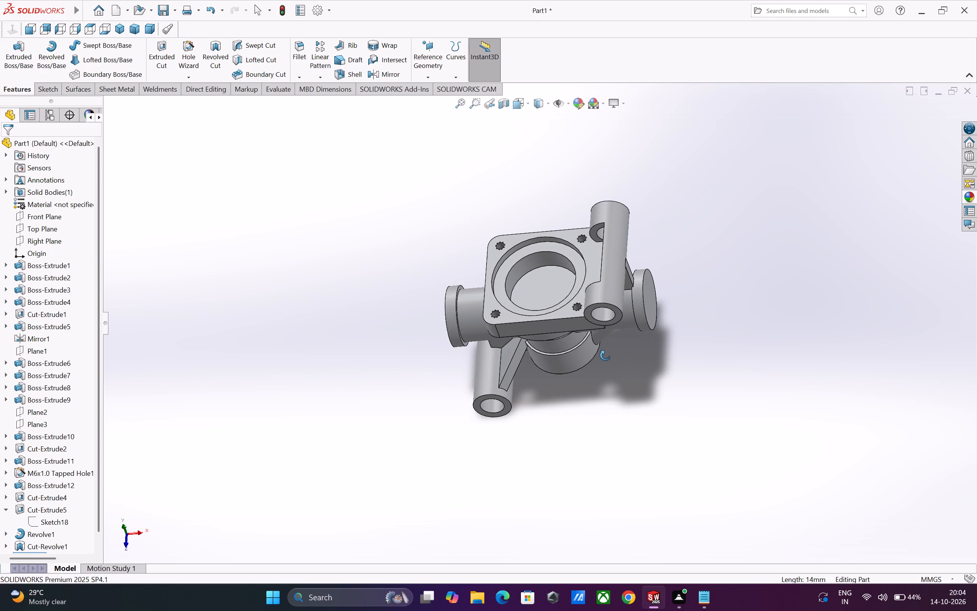
middle_drag(605, 356, 589, 364)
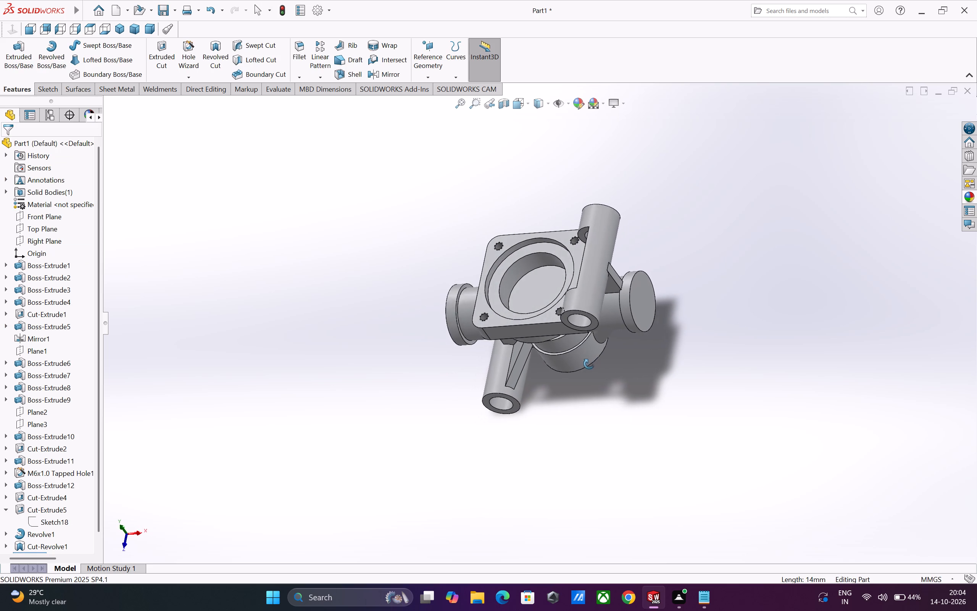
middle_drag(589, 364, 579, 362)
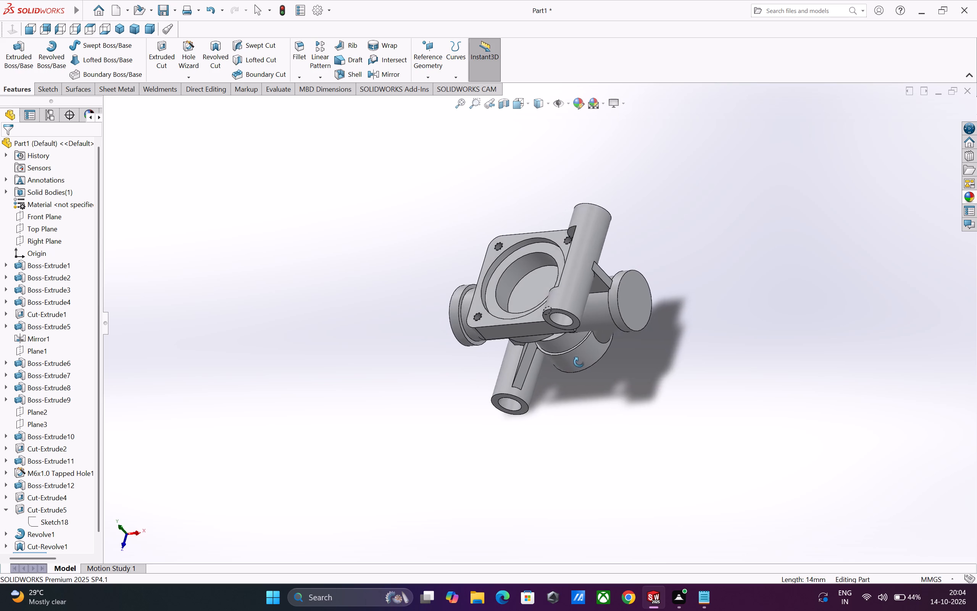
middle_drag(579, 362, 600, 247)
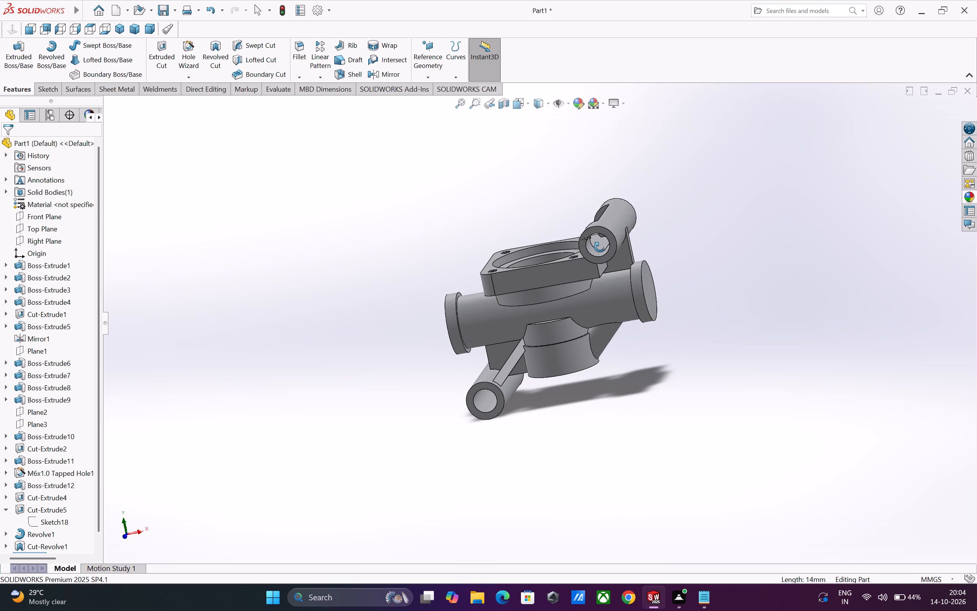
middle_drag(600, 247, 595, 234)
scroll(621, 251, up, 2)
scroll(592, 276, up, 2)
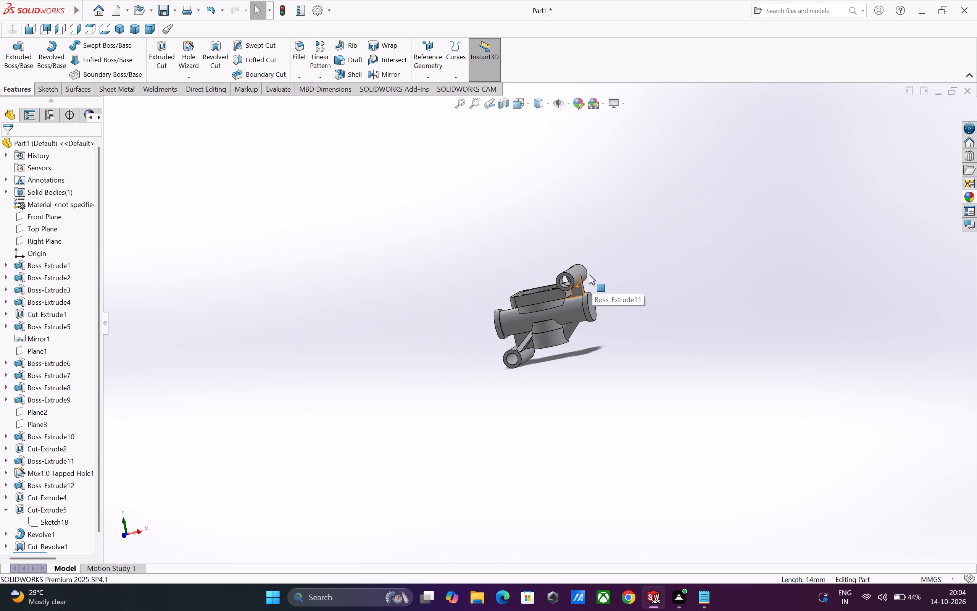
scroll(589, 275, down, 3)
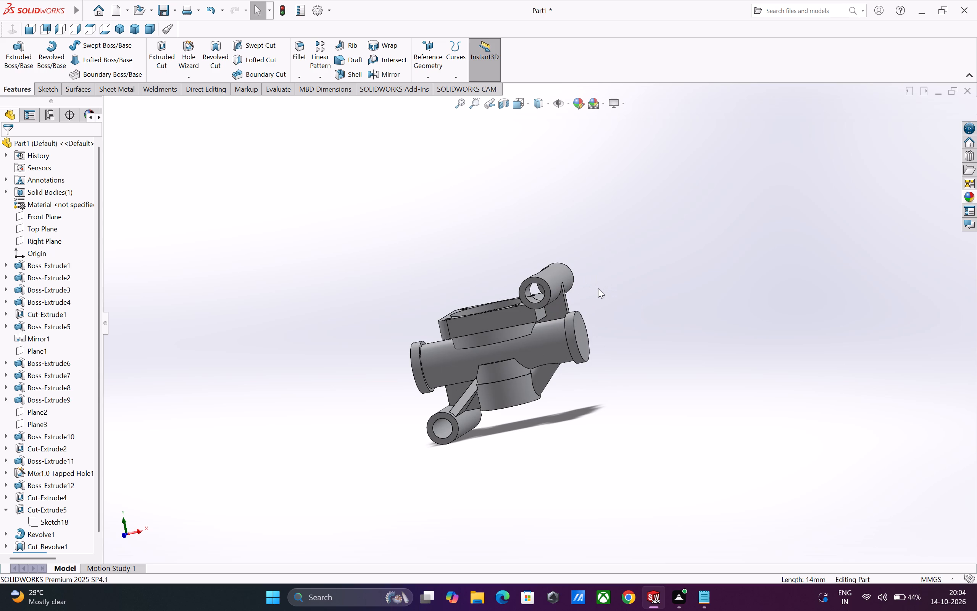
scroll(562, 300, down, 2)
Sketch a 12 mm diameter circle centred on the origin on the floor of the plate's 45 mm bore.
middle_drag(527, 297, 549, 401)
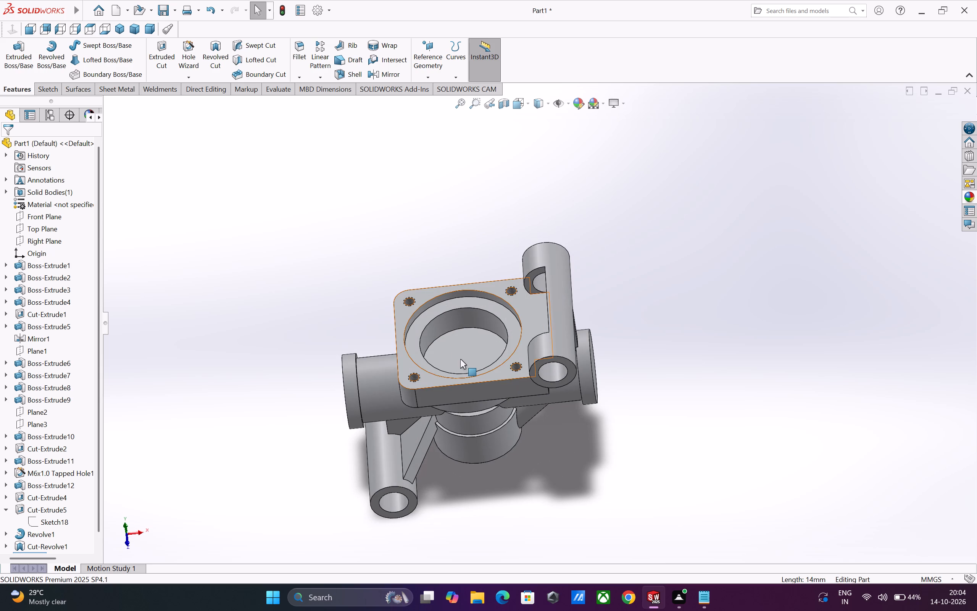
click(451, 349)
click(493, 328)
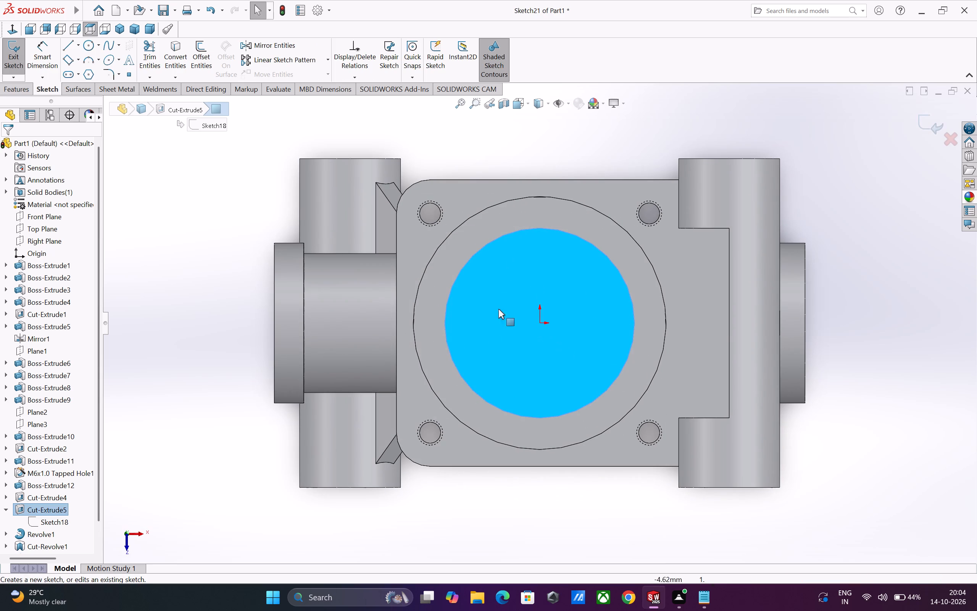
click(86, 47)
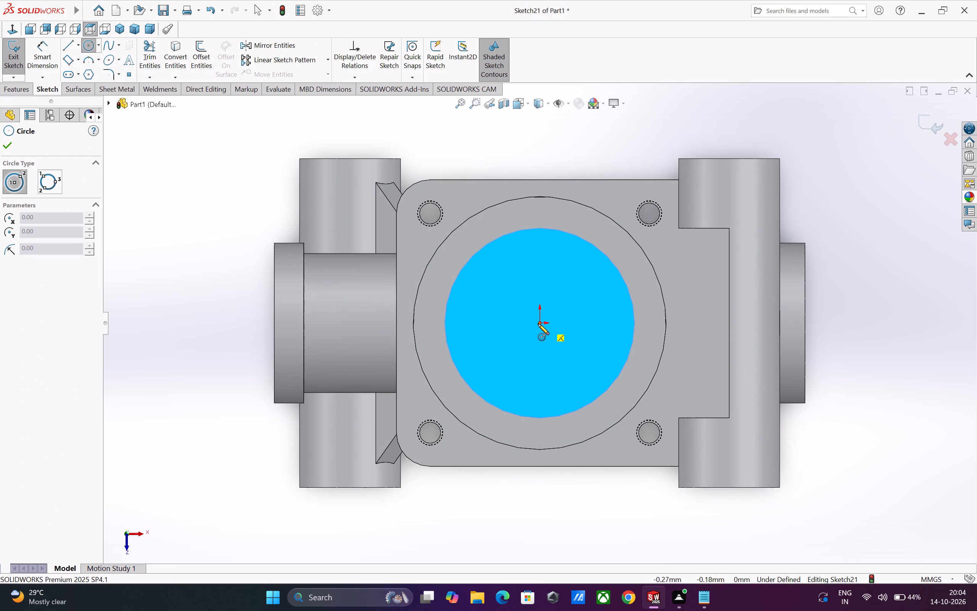
click(539, 324)
click(505, 300)
click(46, 63)
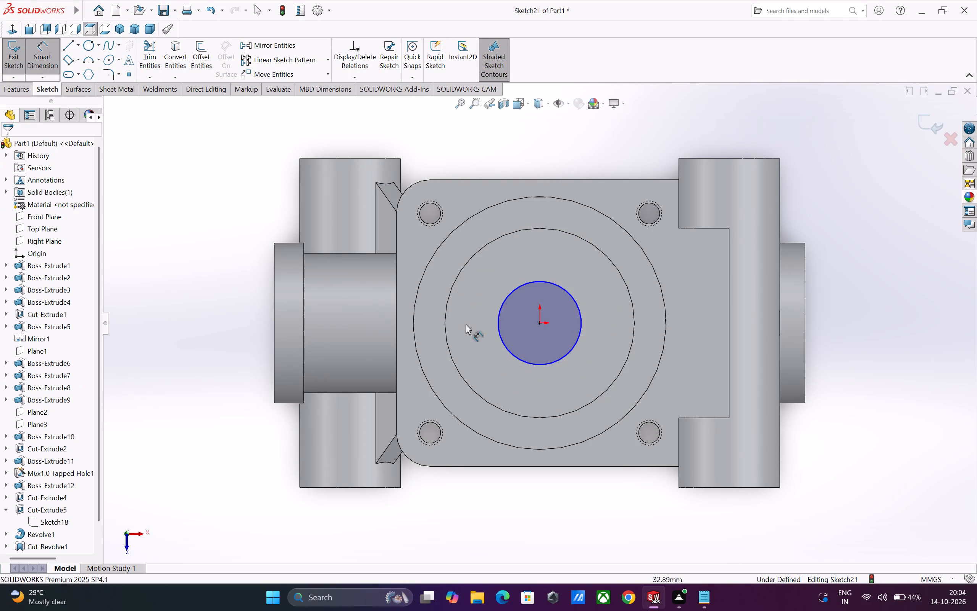
click(531, 364)
click(518, 375)
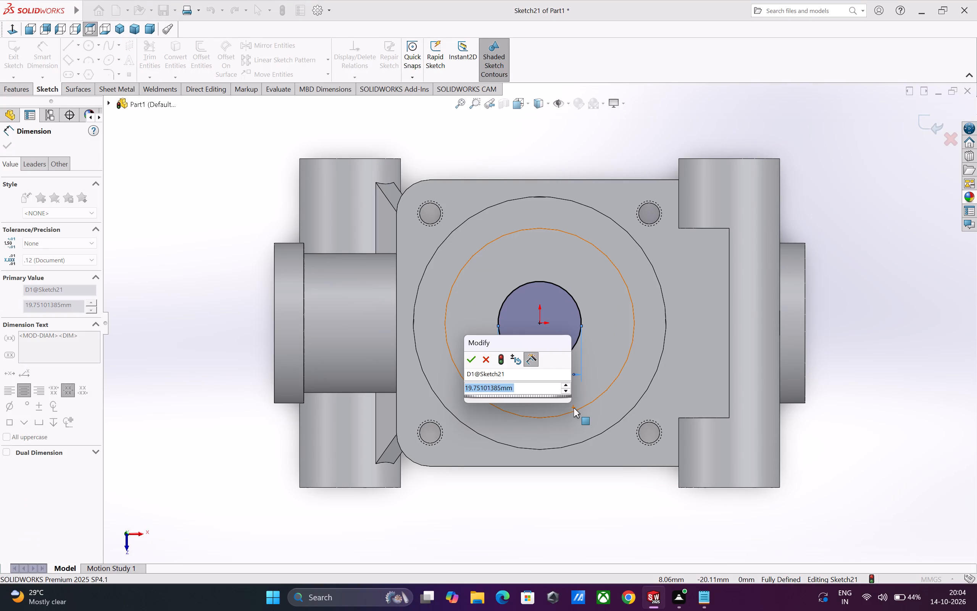
text(12)
key(Return)
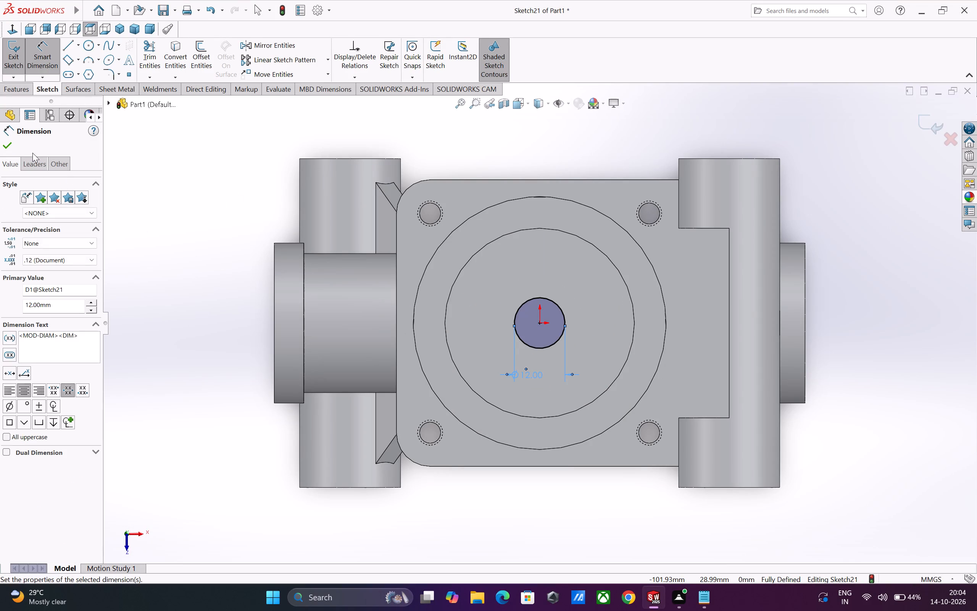
click(5, 148)
Extrude-cut the 12 mm circle from the bore floor with an Up To Next end condition.
click(10, 90)
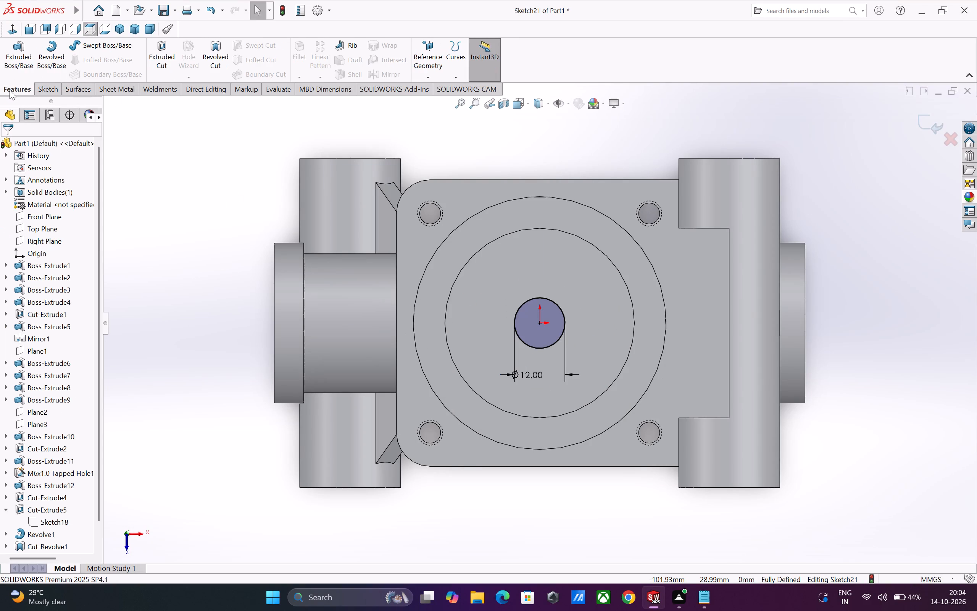
click(156, 57)
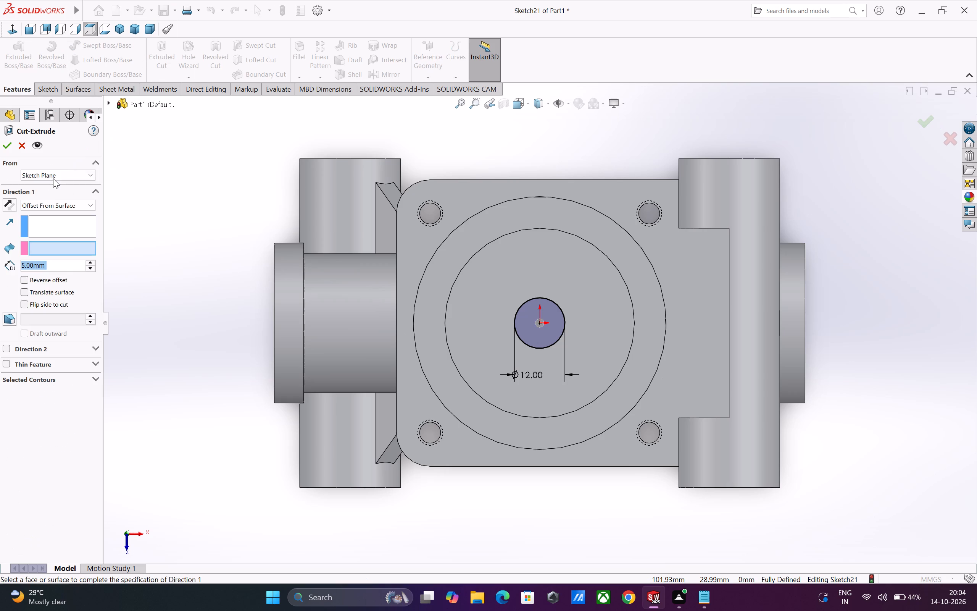
click(58, 208)
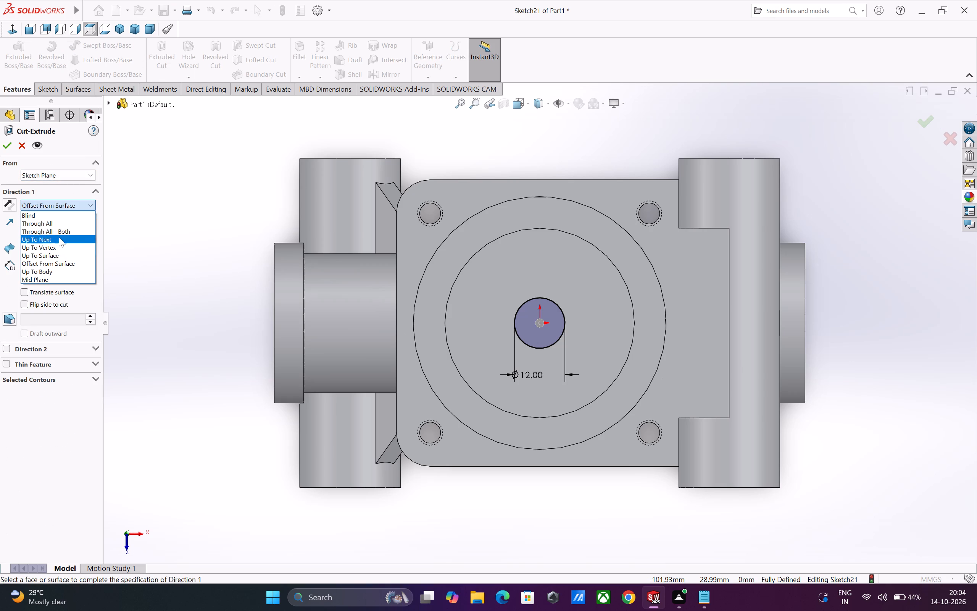
click(59, 239)
click(8, 148)
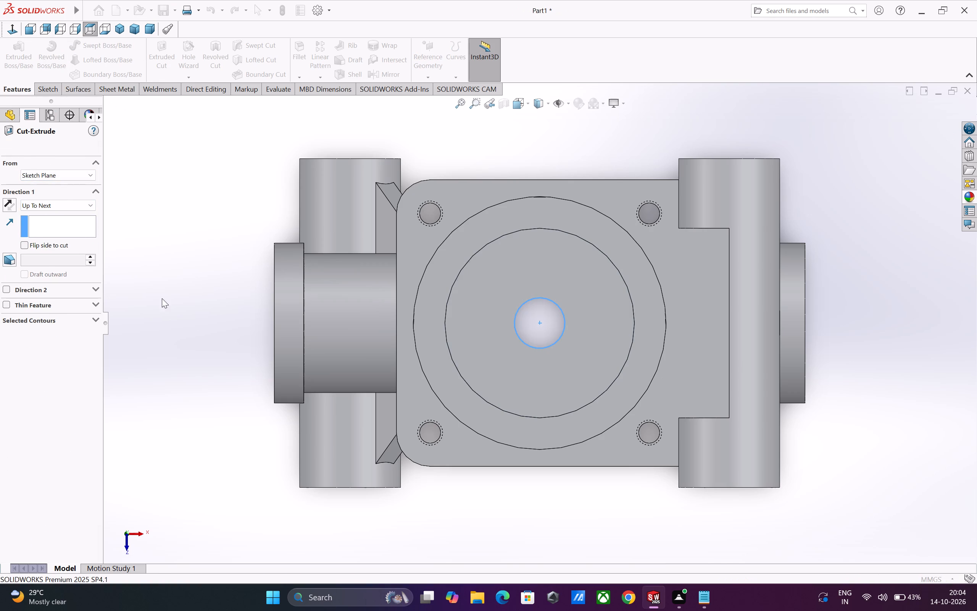
Examine the 12 mm hole and the bores it joins in a section view through the Front Plane.
middle_drag(261, 343, 262, 224)
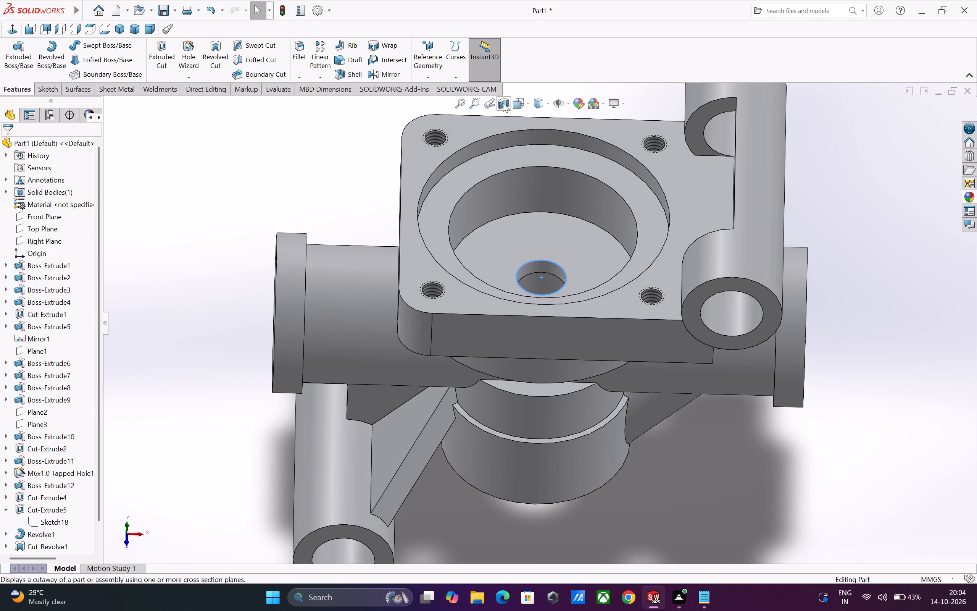
click(503, 103)
middle_drag(563, 276, 559, 202)
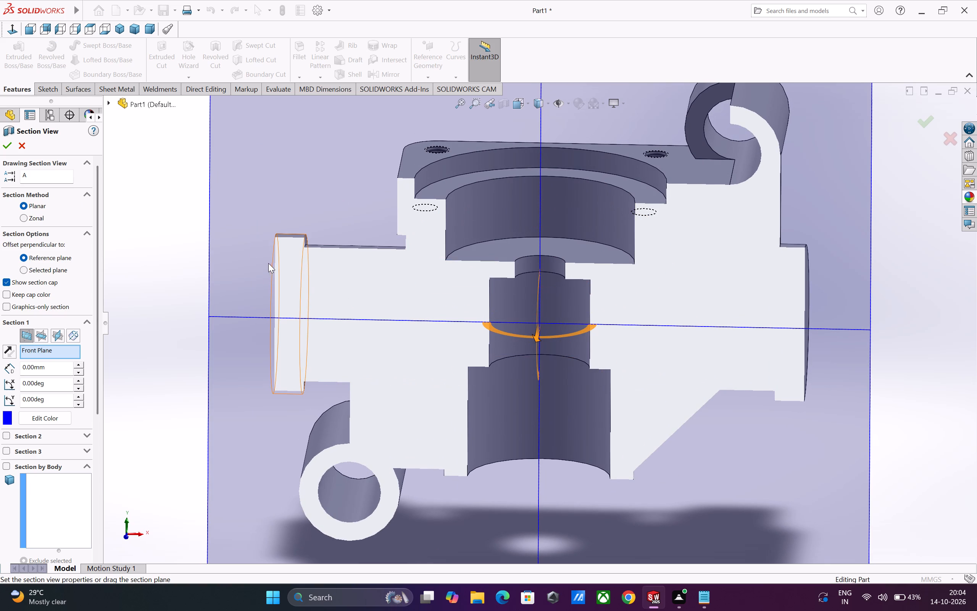
click(22, 147)
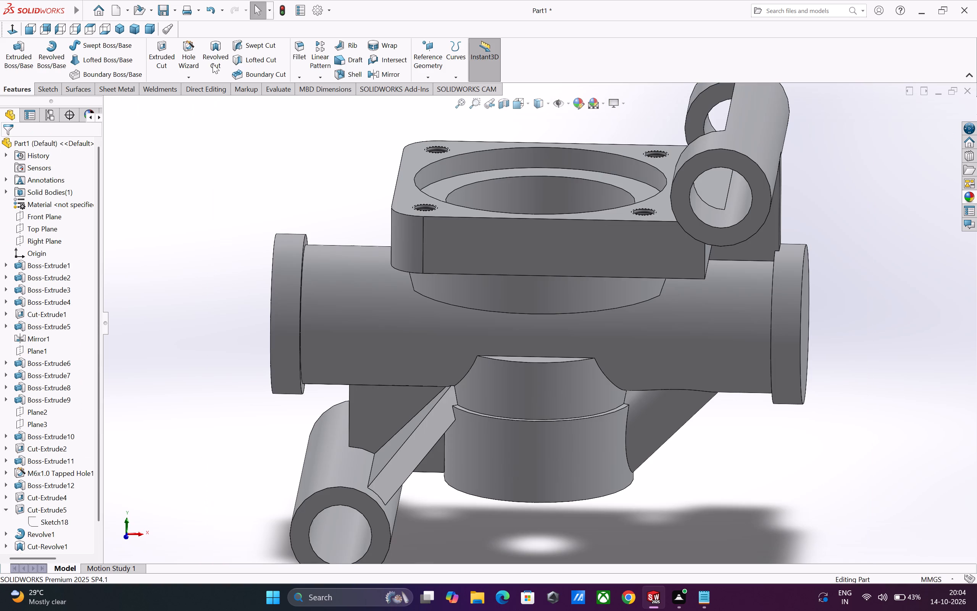
Specify an ANSI Metric straight pipe tapped hole, size 3/4-14 NPSM, blind 33 mm deep with a 20 mm thread depth.
click(193, 61)
scroll(397, 335, up, 1)
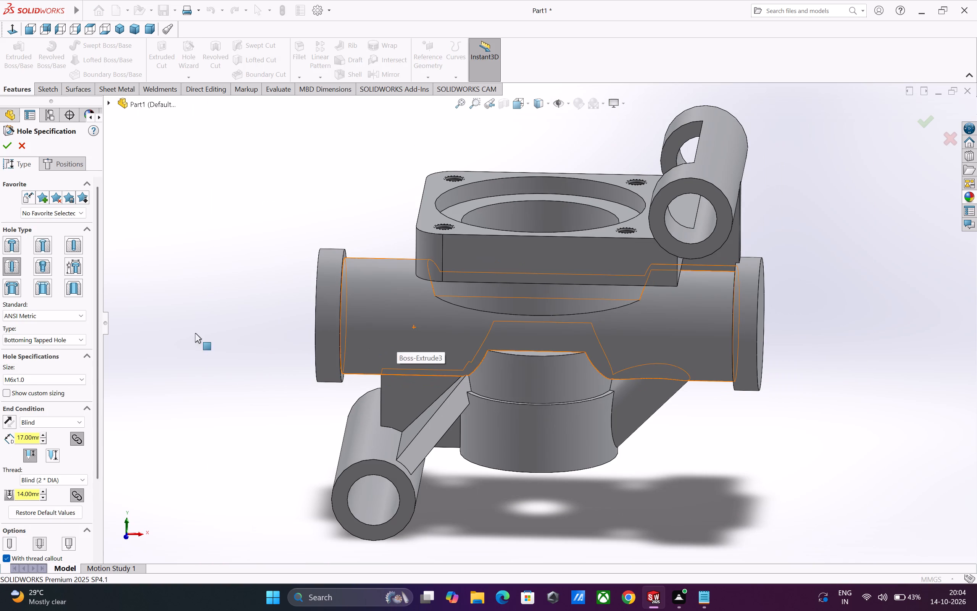
click(12, 270)
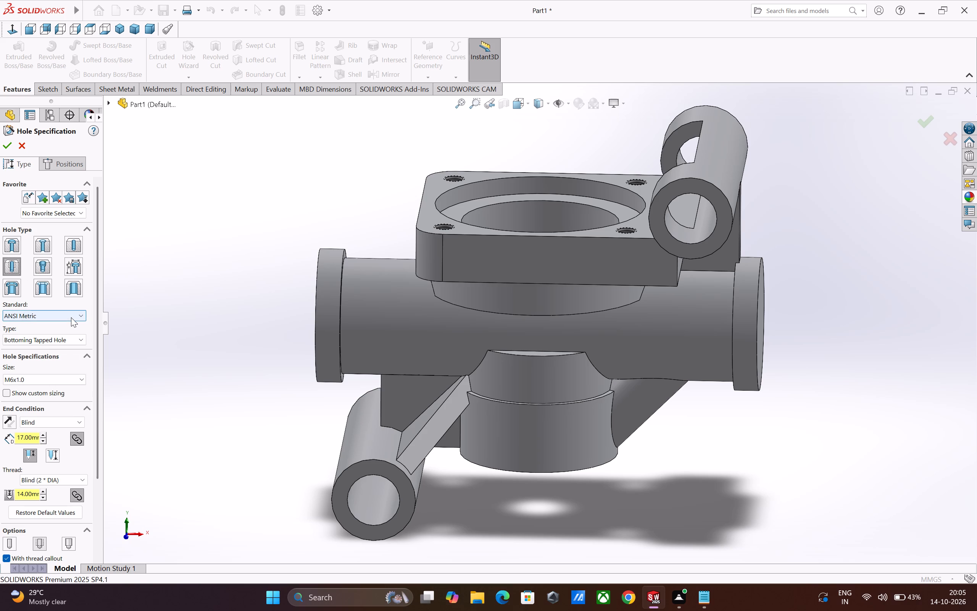
click(79, 339)
click(71, 354)
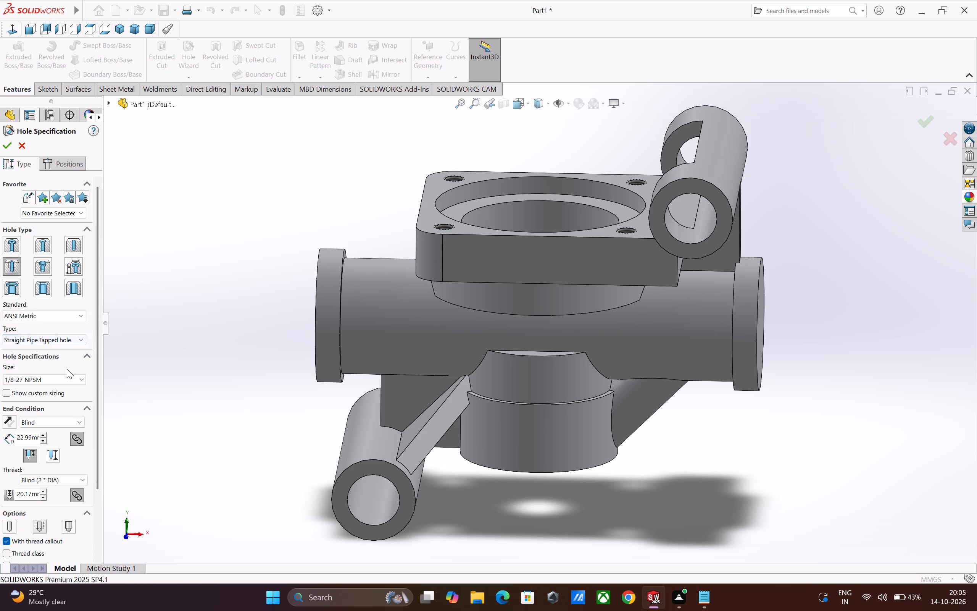
click(64, 376)
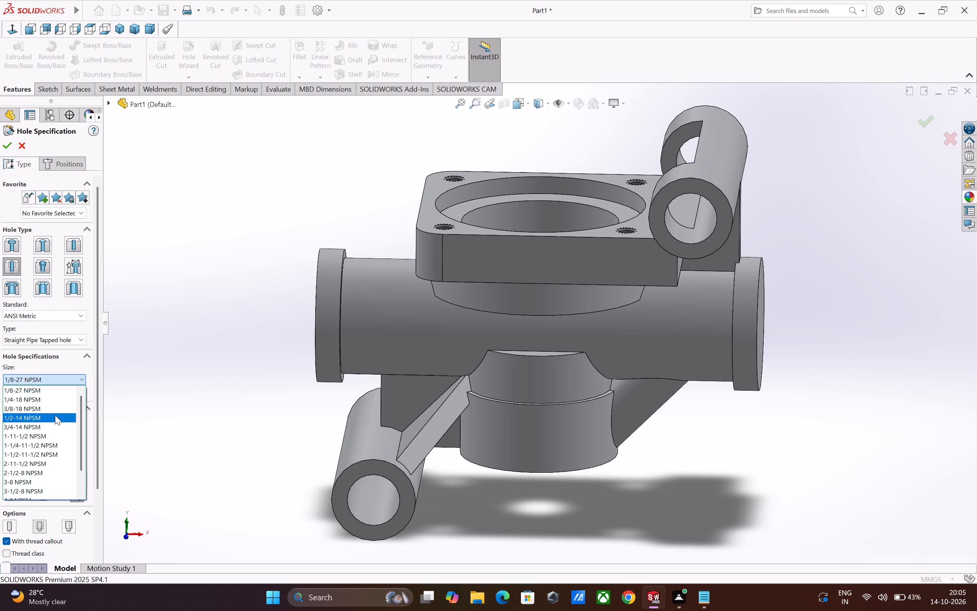
scroll(51, 411, up, 2)
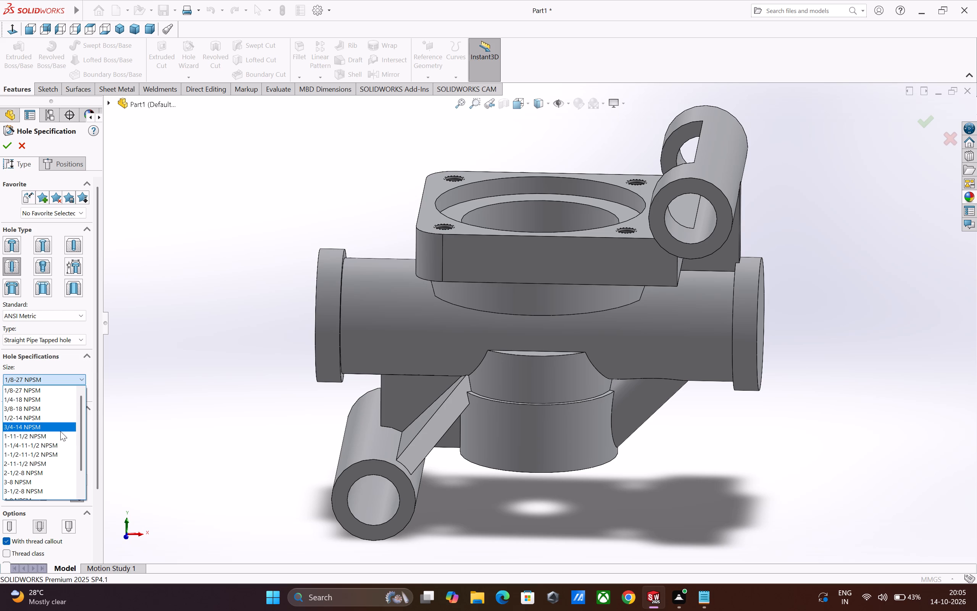
scroll(36, 429, down, 2)
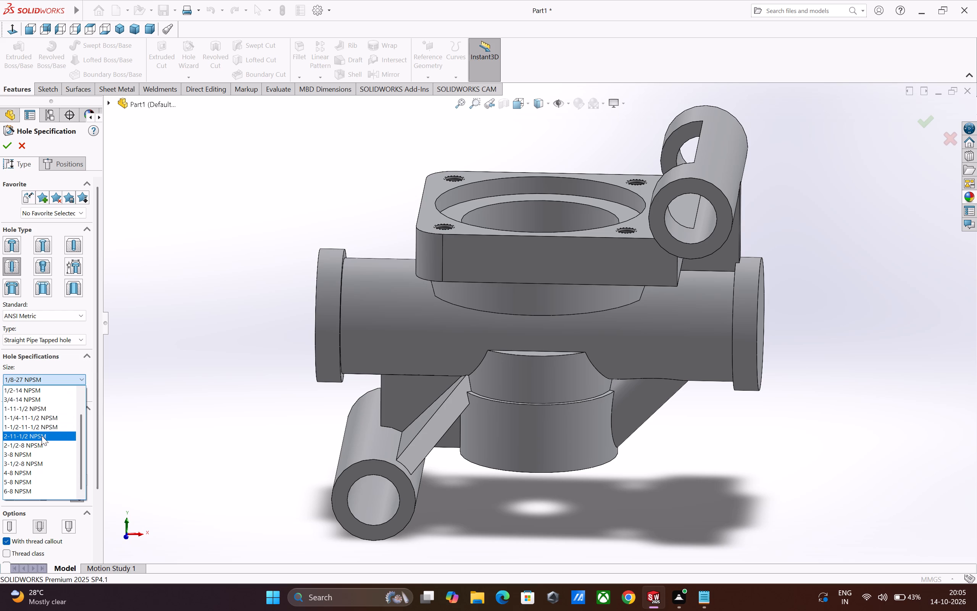
click(31, 402)
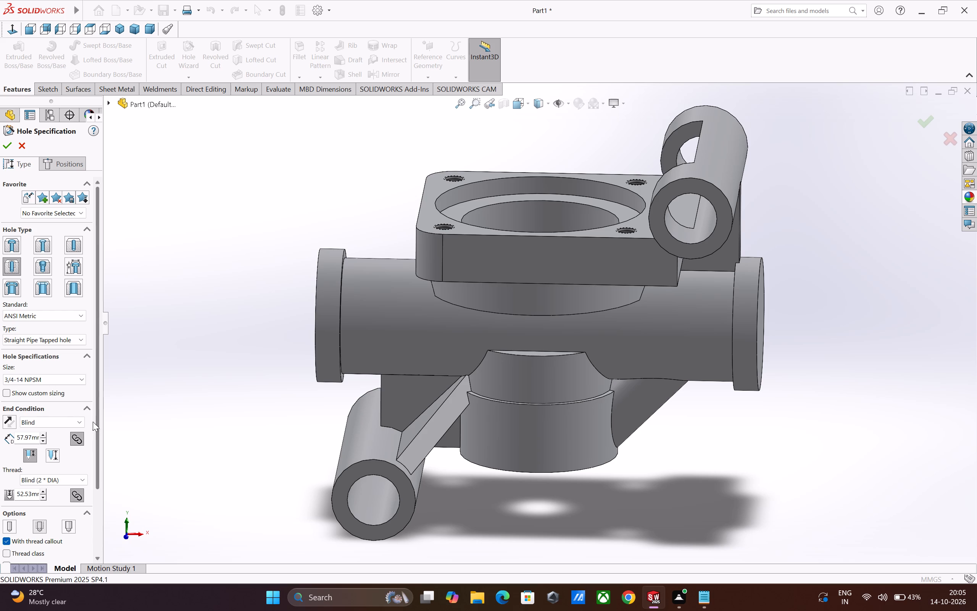
double_click(27, 437)
text(33)
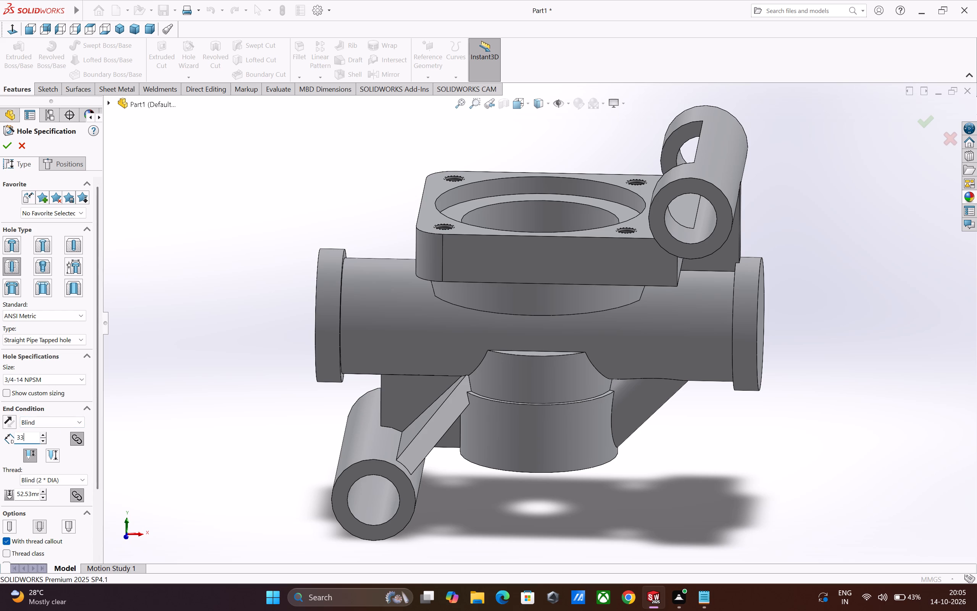
key(Return)
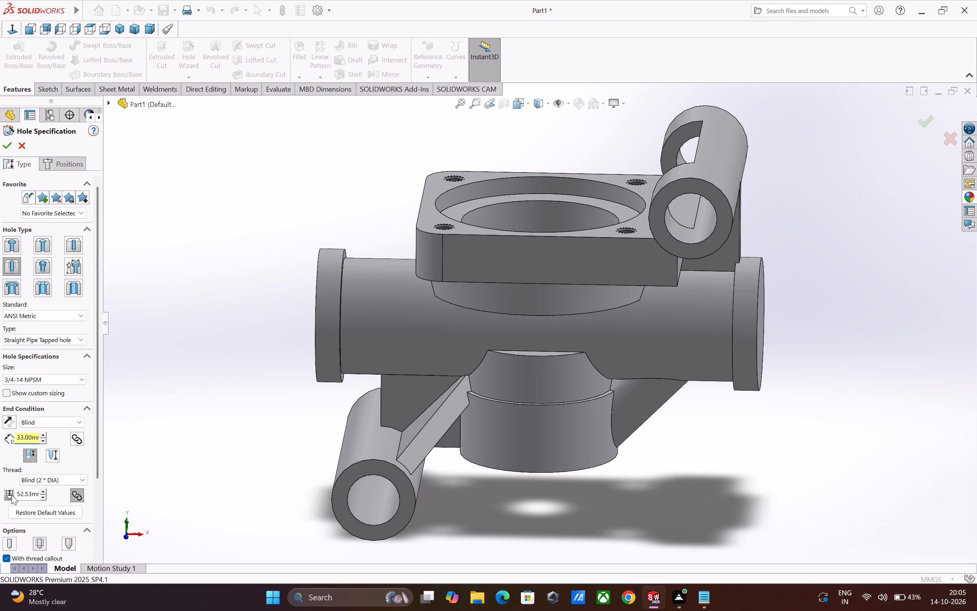
double_click(27, 495)
text(20)
key(Return)
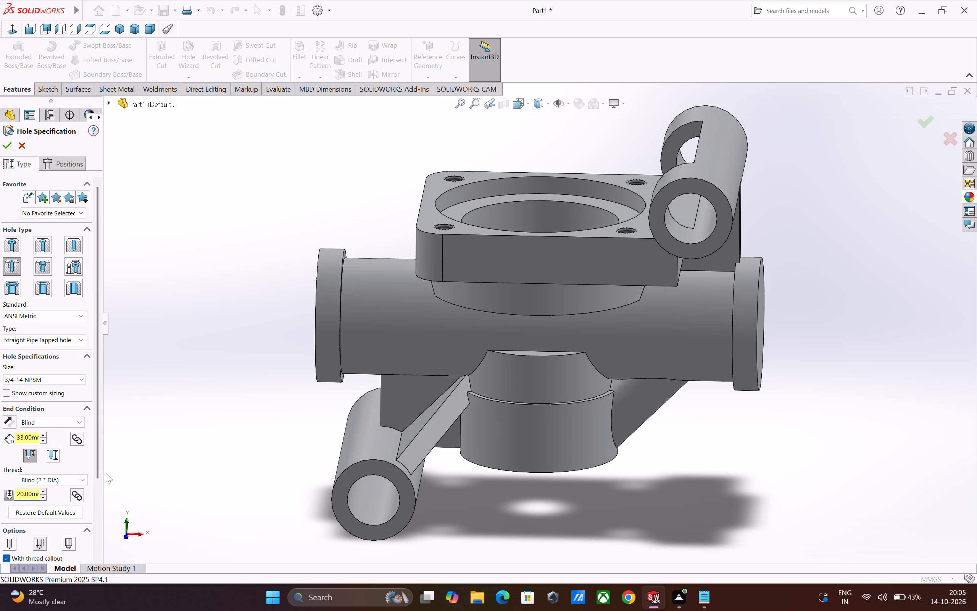
scroll(98, 475, down, 2)
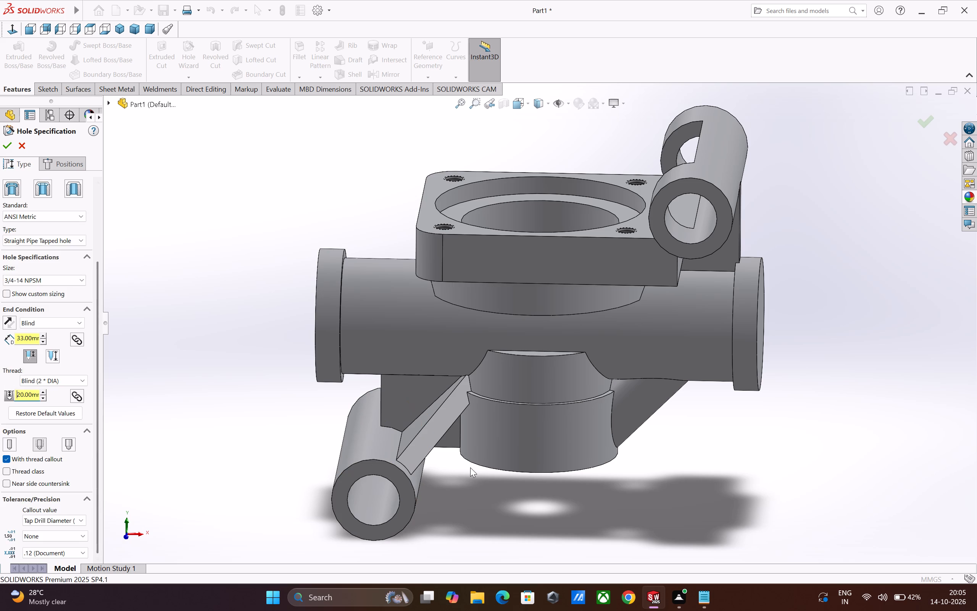
Place the pipe tapped hole at the centre of the horizontal cylinder's flanged end face on the lower tube's side.
scroll(474, 466, up, 1)
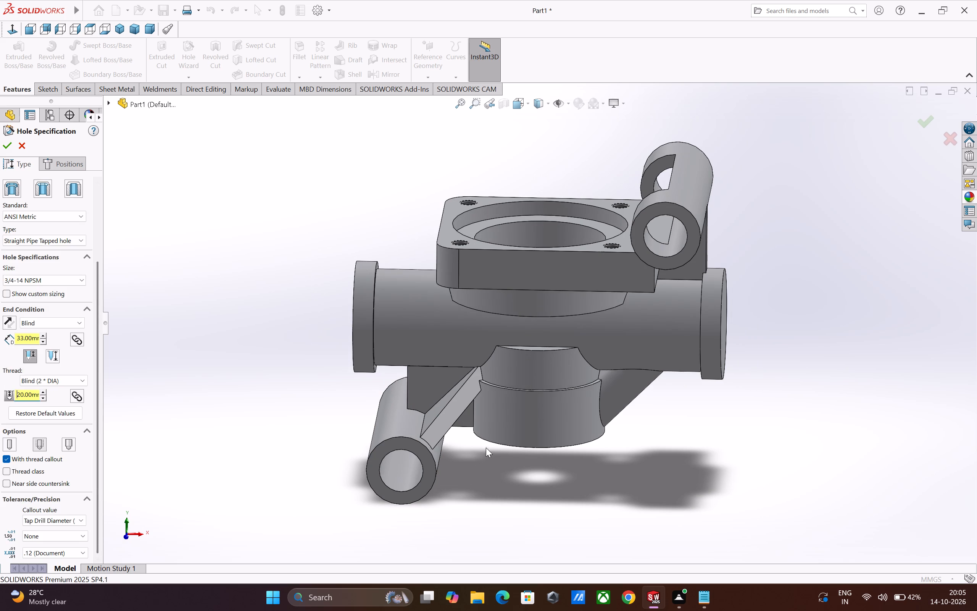
middle_drag(527, 449, 547, 448)
scroll(554, 455, up, 1)
middle_drag(555, 454, 595, 454)
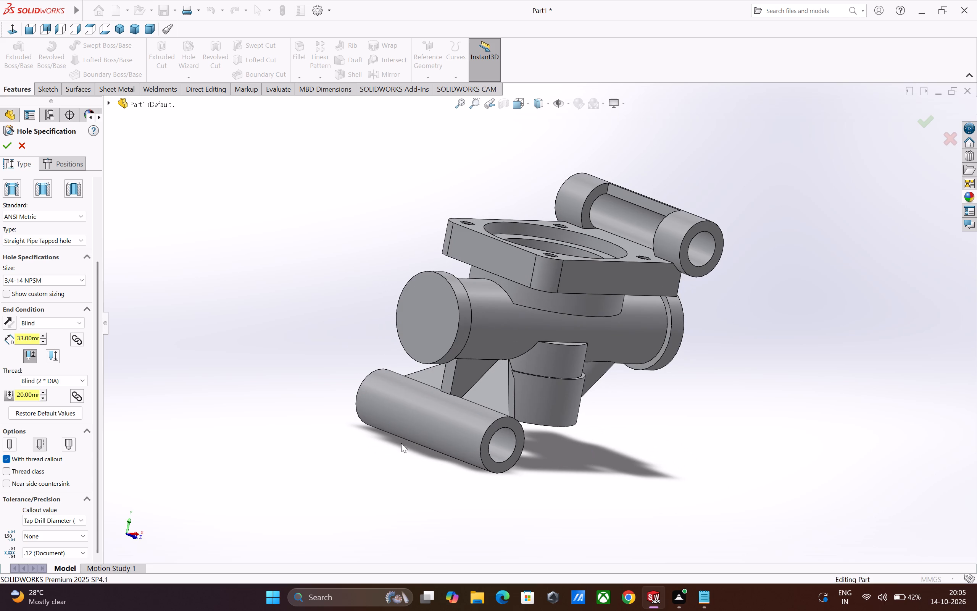
scroll(482, 446, up, 1)
scroll(479, 427, down, 1)
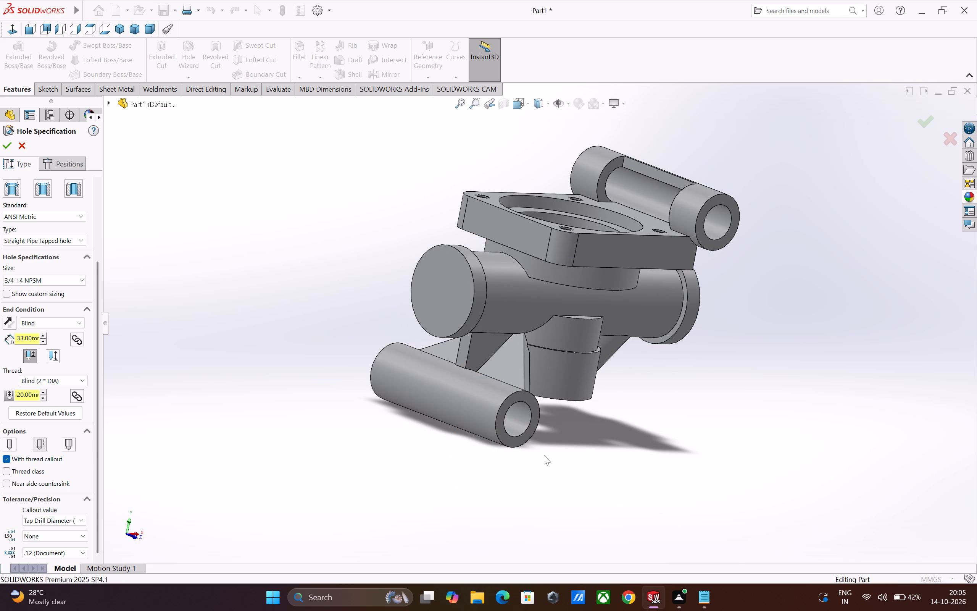
middle_drag(544, 459, 527, 467)
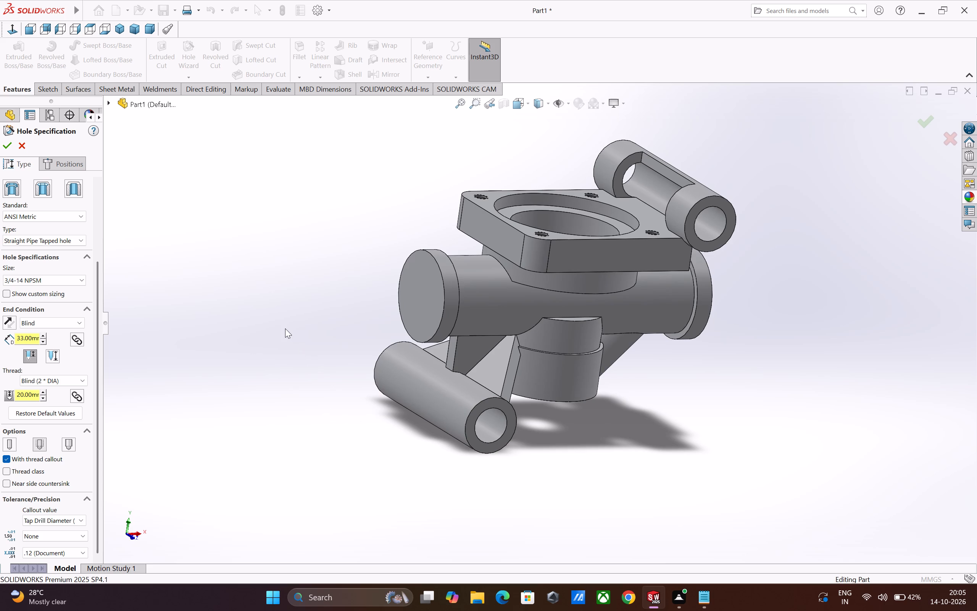
click(57, 164)
click(433, 299)
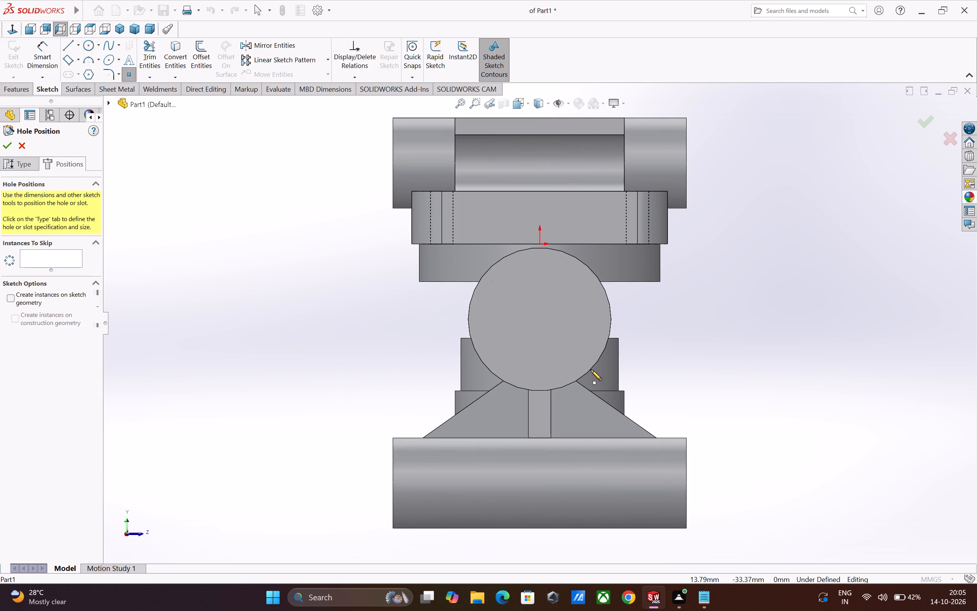
click(539, 319)
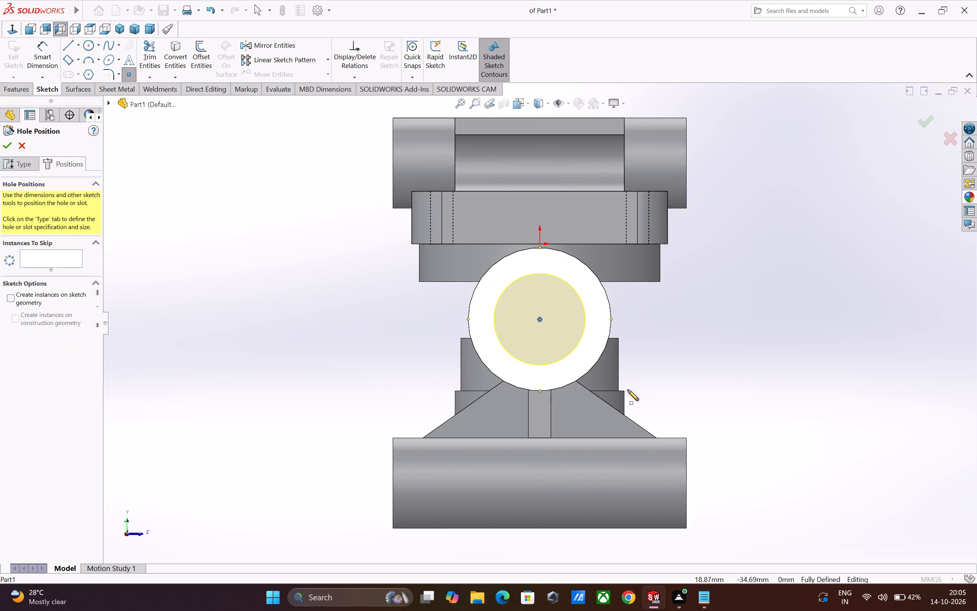
middle_drag(704, 433, 688, 443)
click(6, 144)
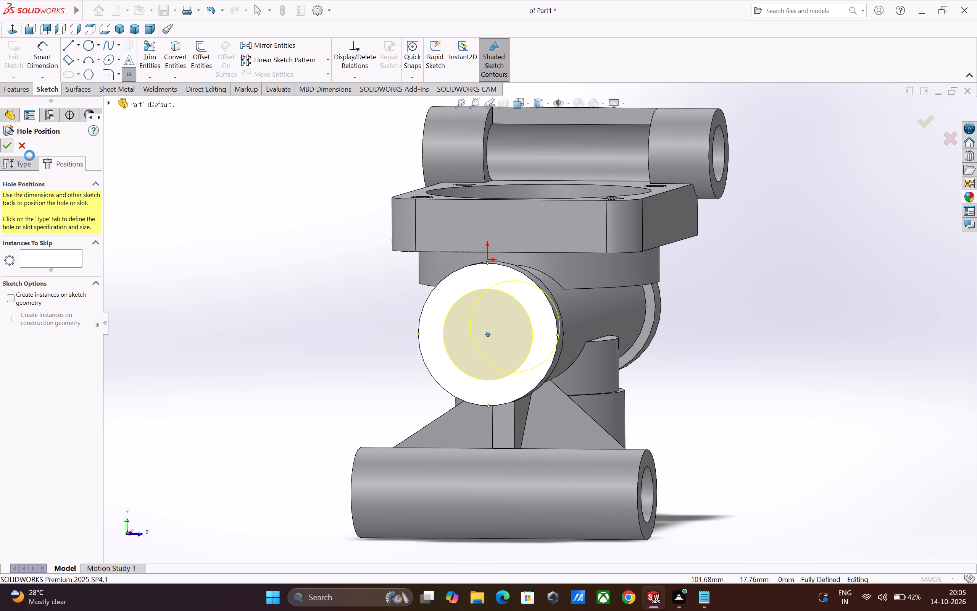
click(245, 336)
Add a 3/4-14 NPSM straight pipe tapped hole, 40 mm deep with 20 mm thread, centred on the horizontal cylinder's opposite end face.
middle_drag(329, 415, 240, 417)
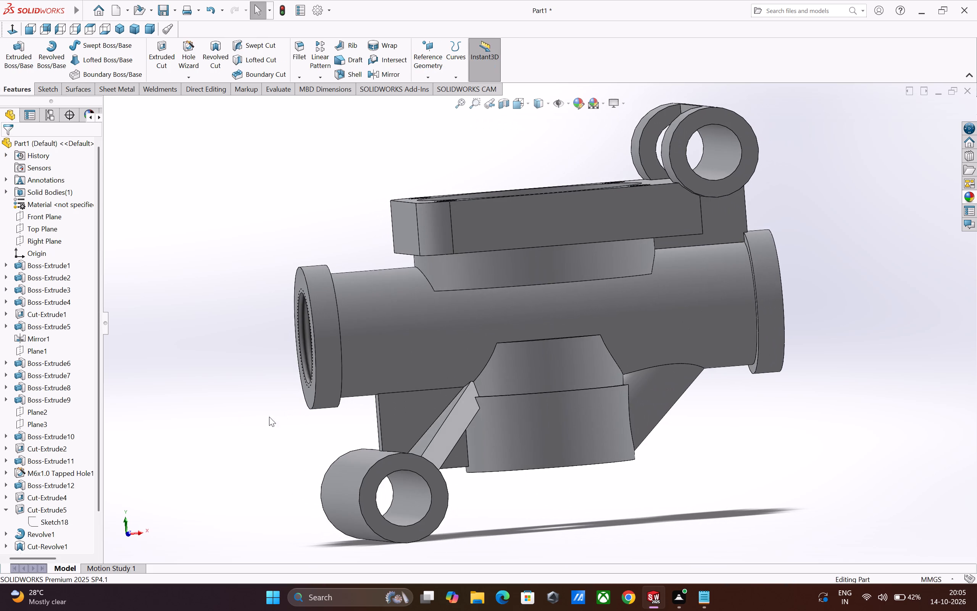
middle_drag(423, 451, 320, 484)
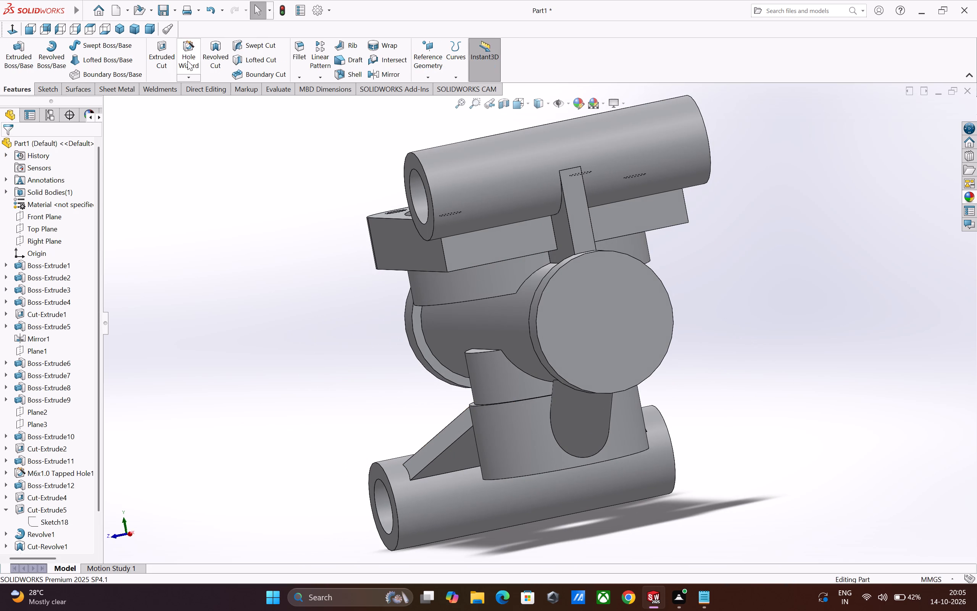
click(186, 57)
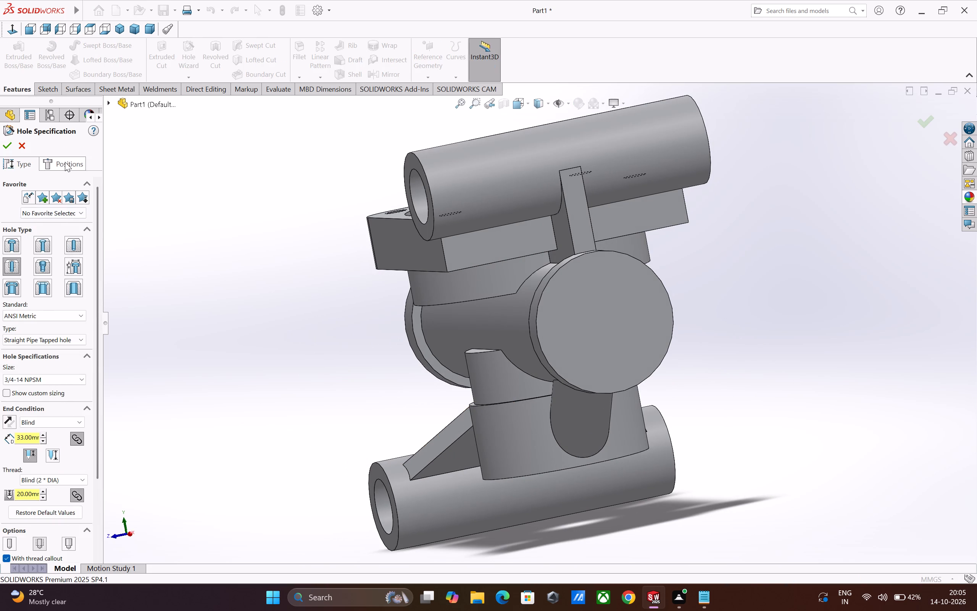
click(65, 162)
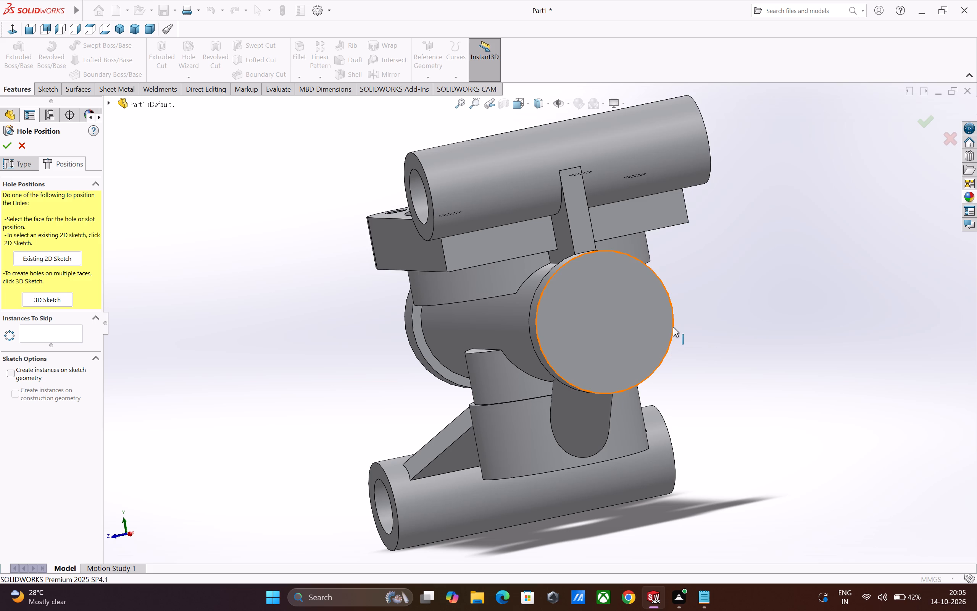
click(651, 332)
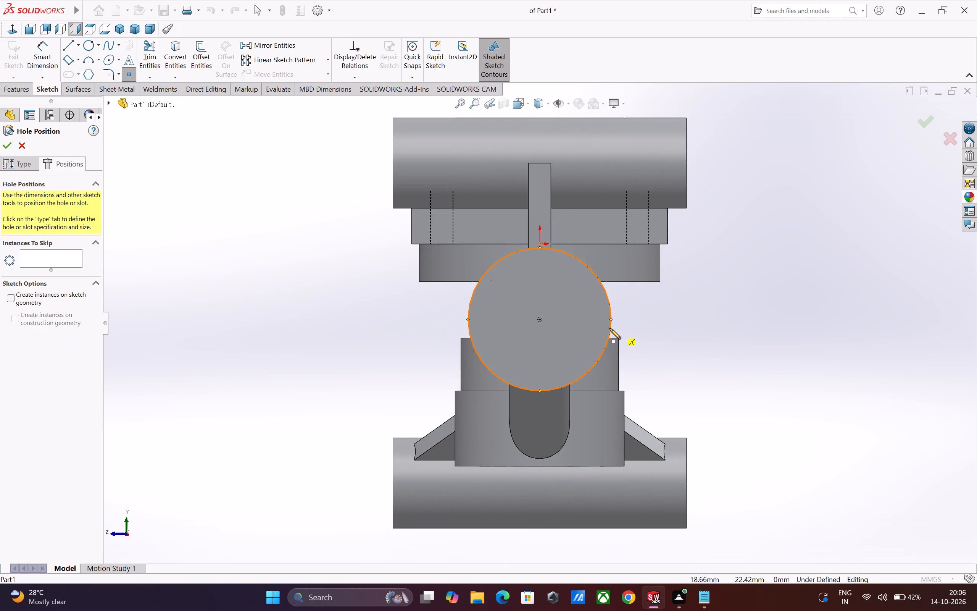
click(541, 321)
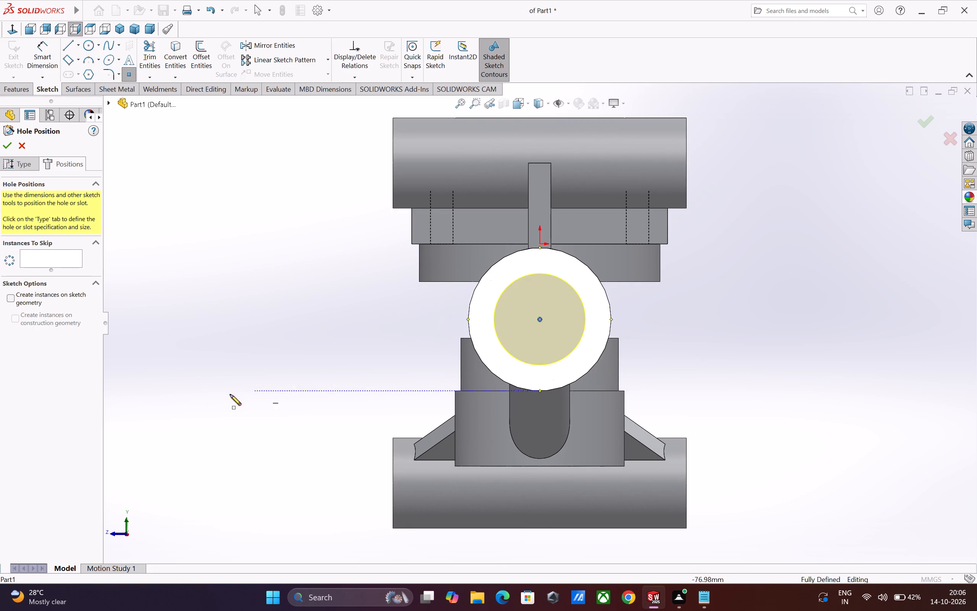
click(16, 163)
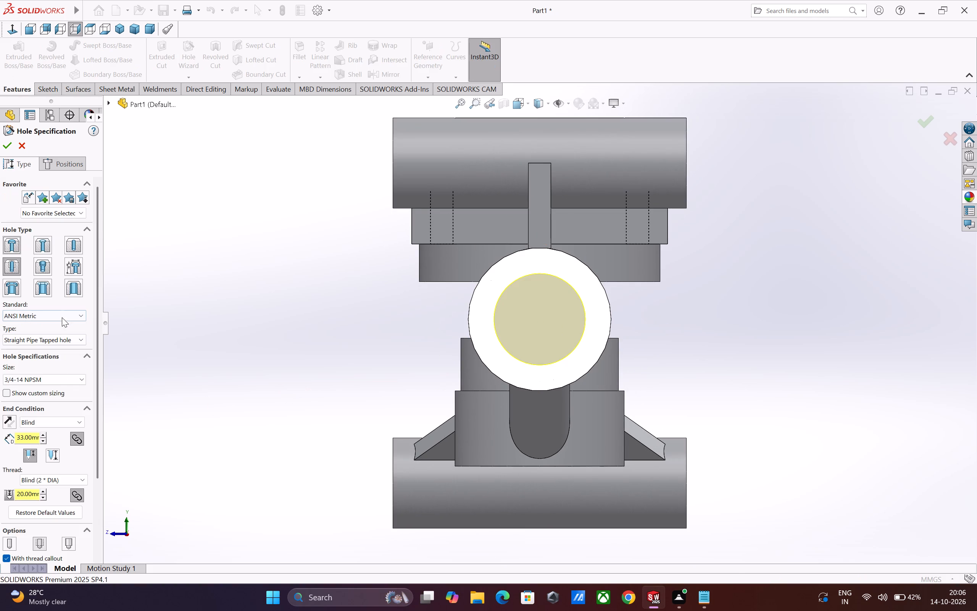
double_click(33, 437)
text(40)
click(5, 142)
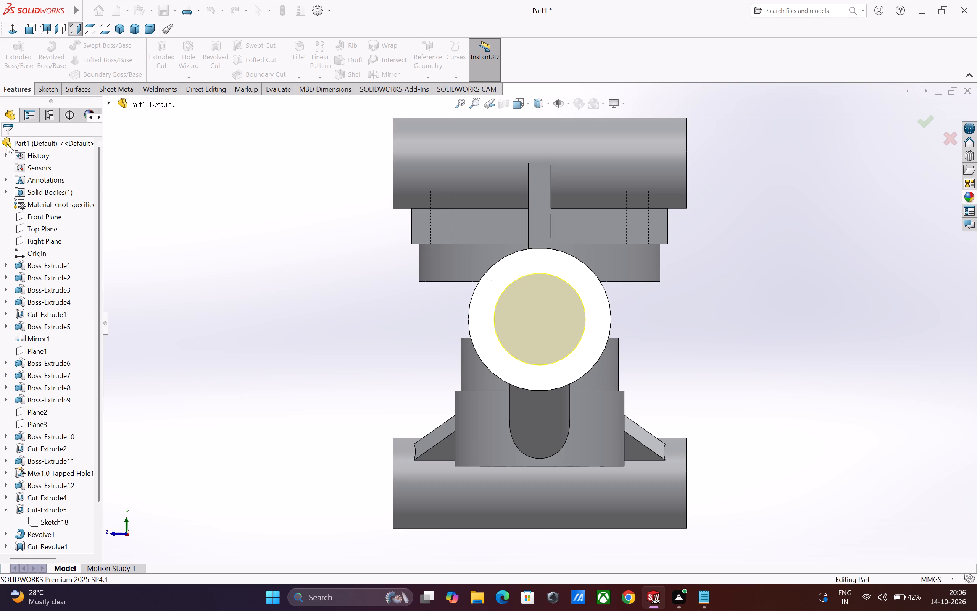
click(352, 352)
middle_drag(384, 373, 377, 379)
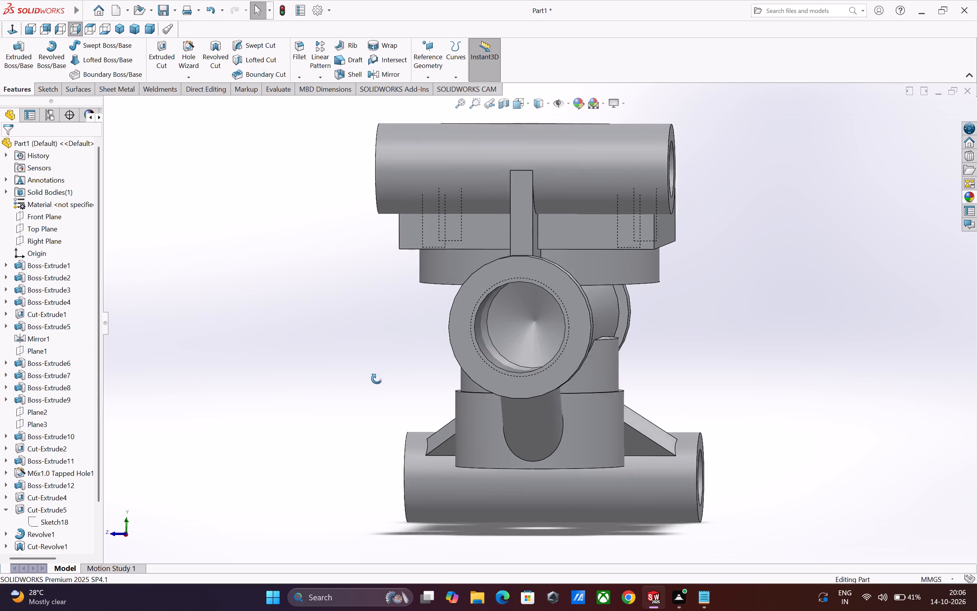
Examine both pipe tapped holes and their conical bottoms in a section view through the Front Plane.
middle_drag(377, 379, 346, 395)
middle_drag(384, 398, 454, 399)
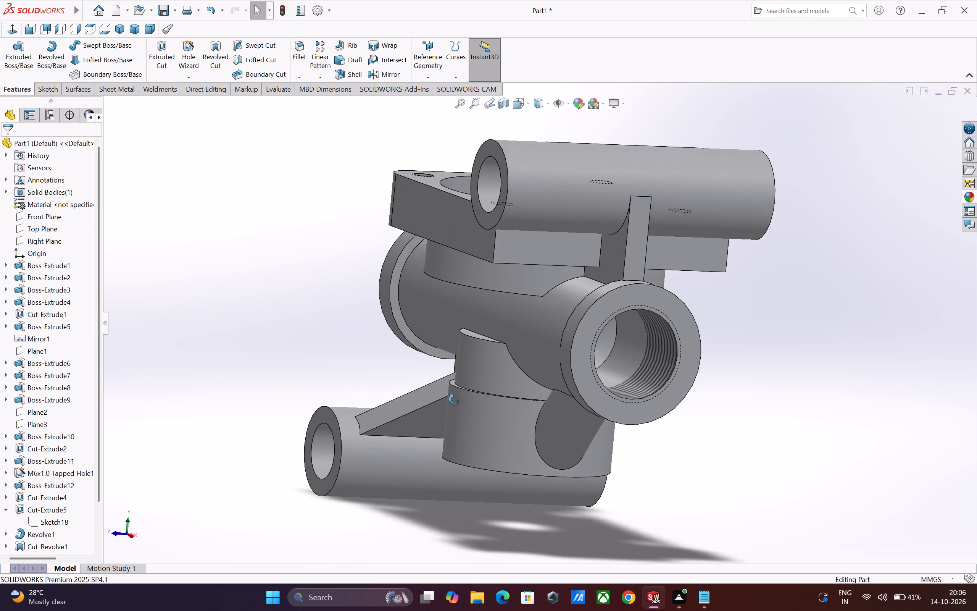
middle_drag(454, 399, 474, 396)
scroll(690, 474, up, 2)
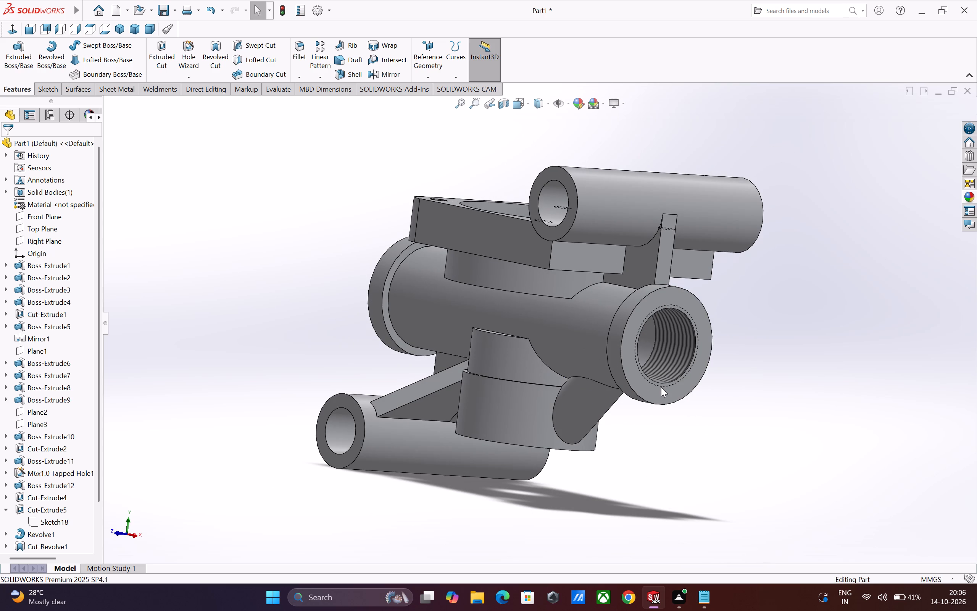
scroll(661, 387, down, 1)
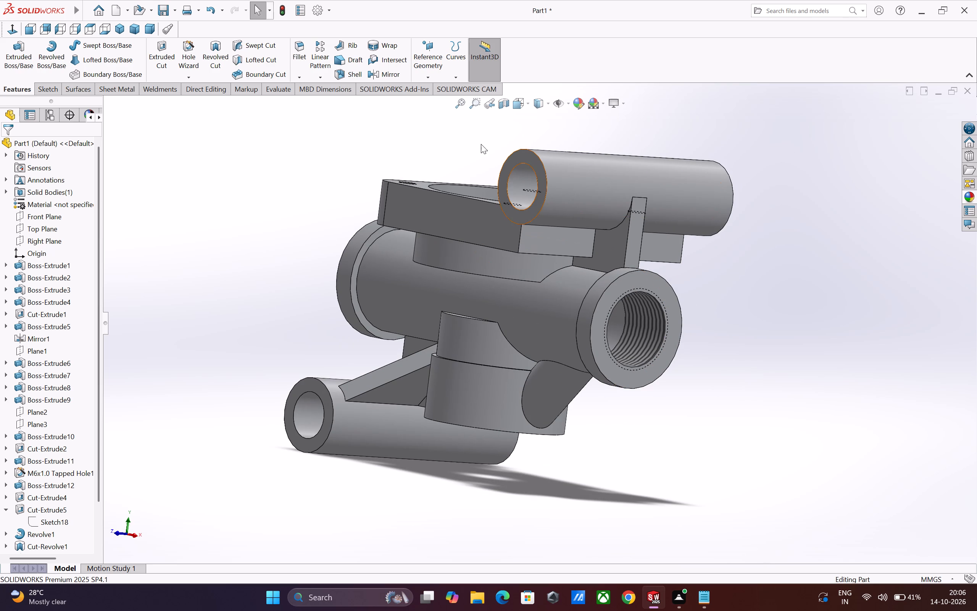
click(505, 103)
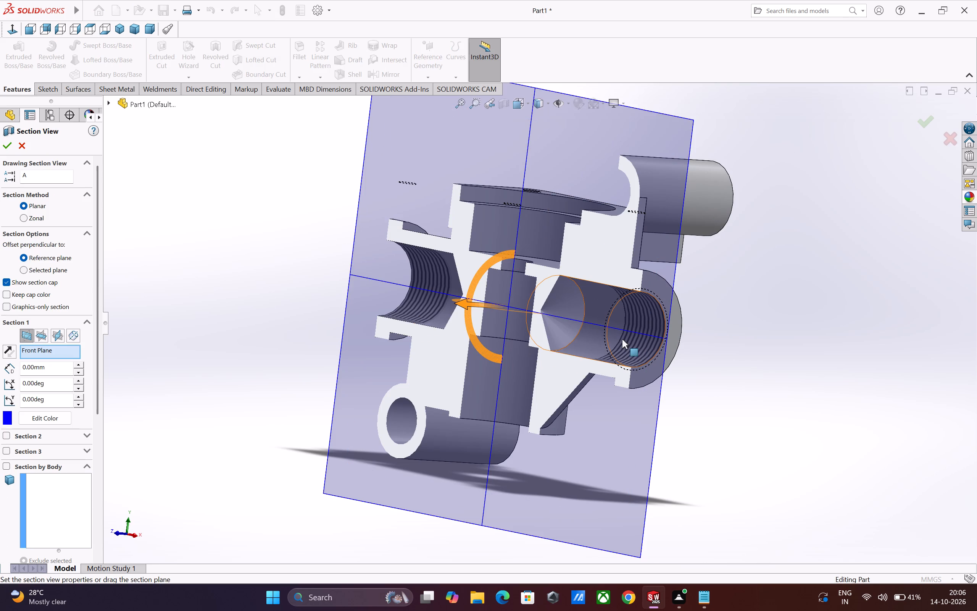
middle_drag(622, 340, 692, 335)
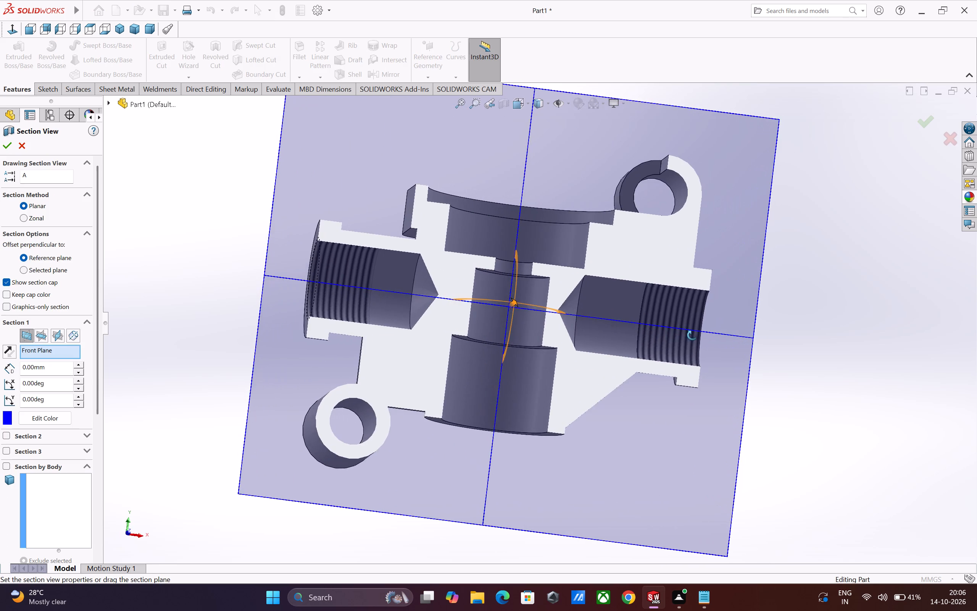
middle_drag(692, 335, 679, 343)
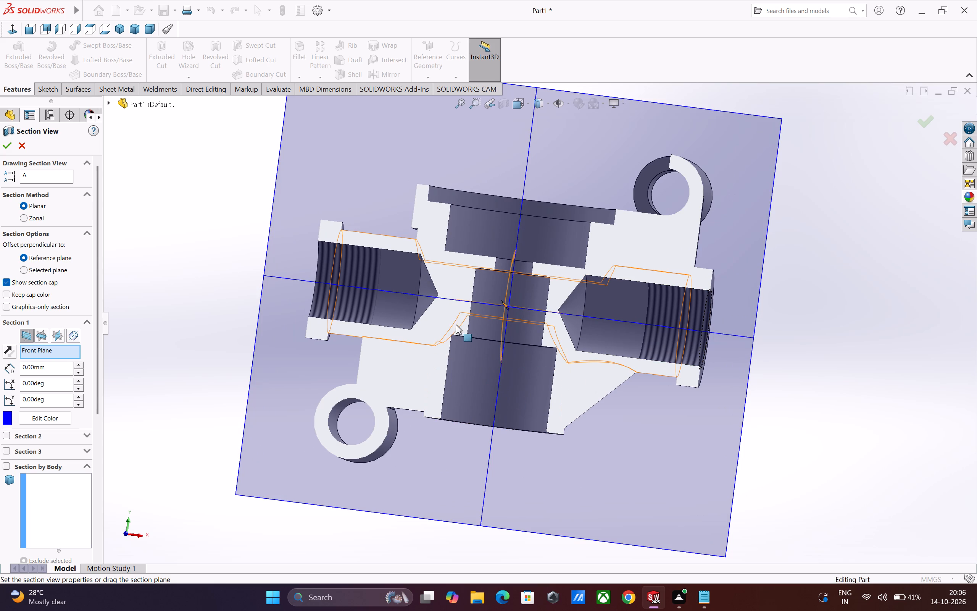
scroll(443, 304, down, 2)
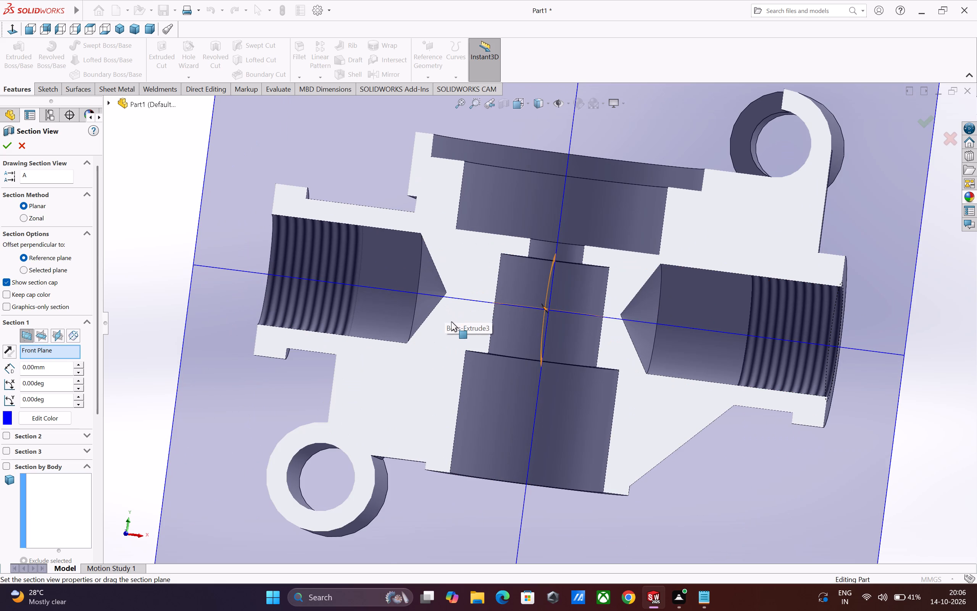
scroll(451, 322, up, 2)
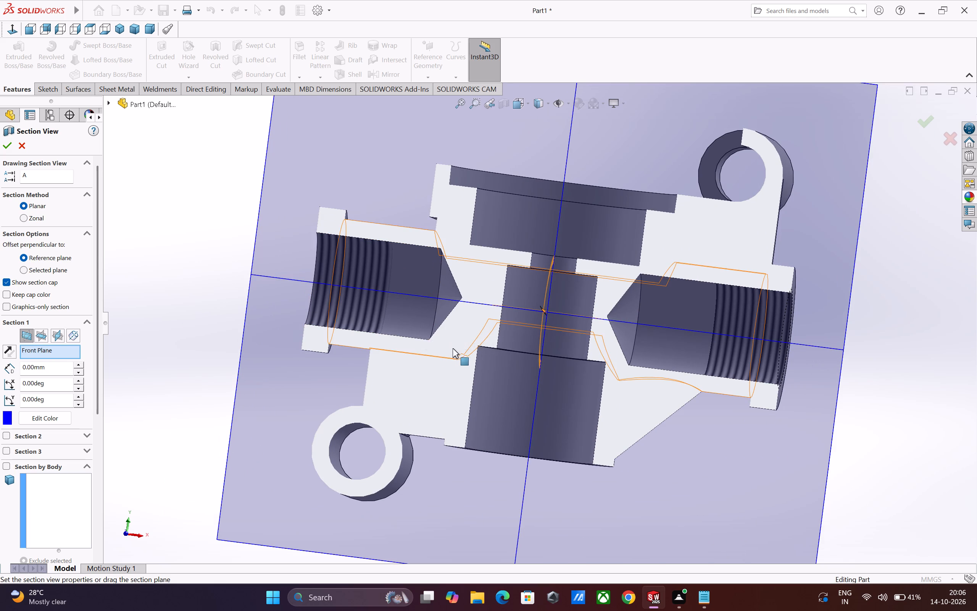
scroll(493, 384, up, 2)
scroll(572, 384, up, 1)
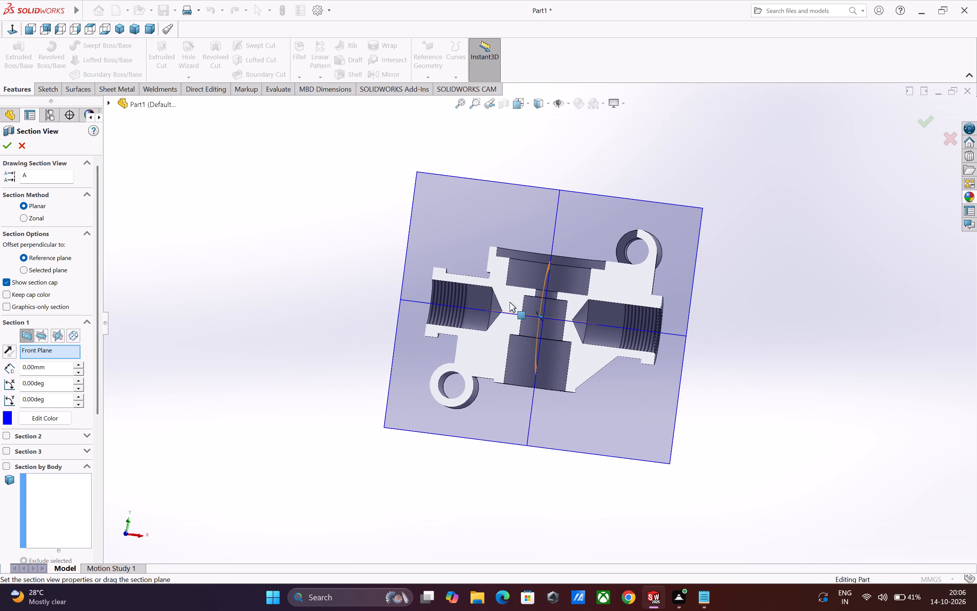
scroll(532, 291, down, 3)
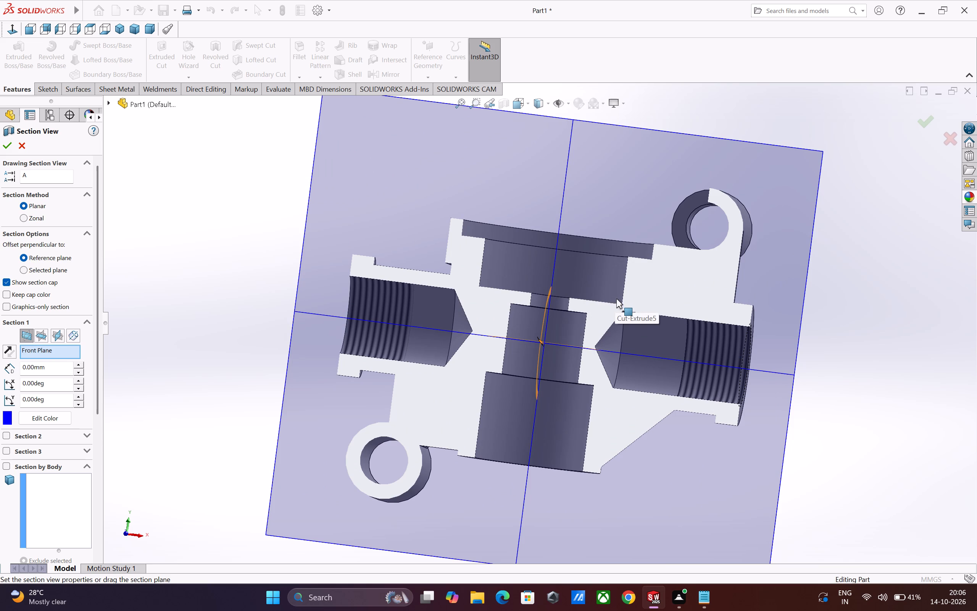
scroll(616, 299, down, 1)
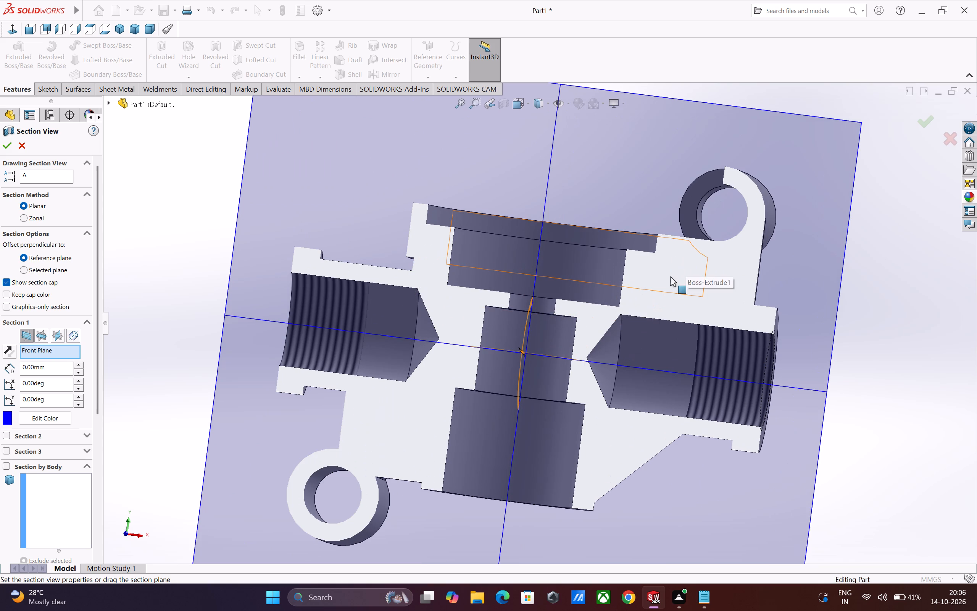
click(18, 143)
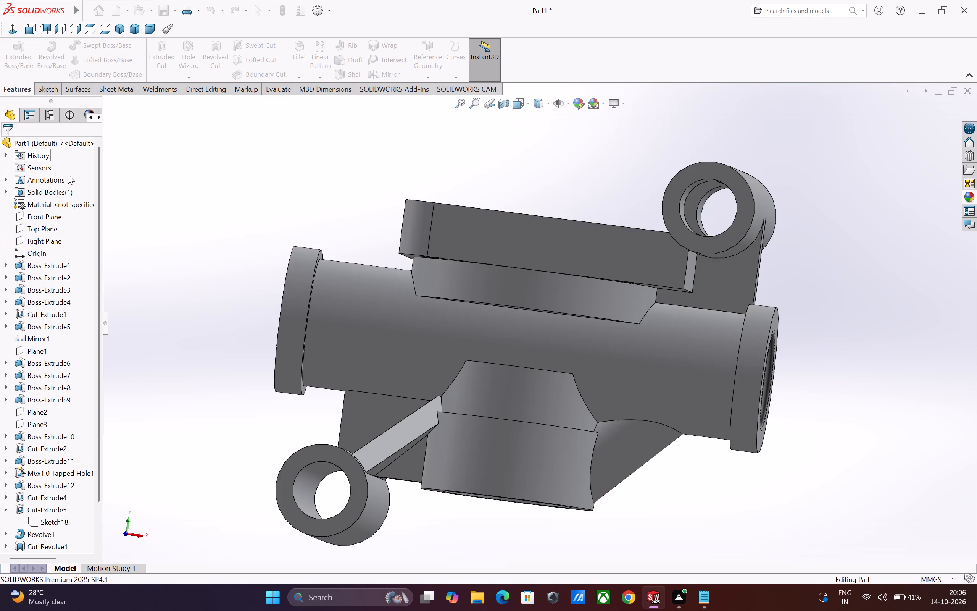
Sketch a circle of about 21 mm radius on the horizontal cylinder's upper-tube-side end face, centred on the tapped hole.
scroll(661, 402, up, 1)
middle_drag(679, 405, 631, 411)
click(705, 335)
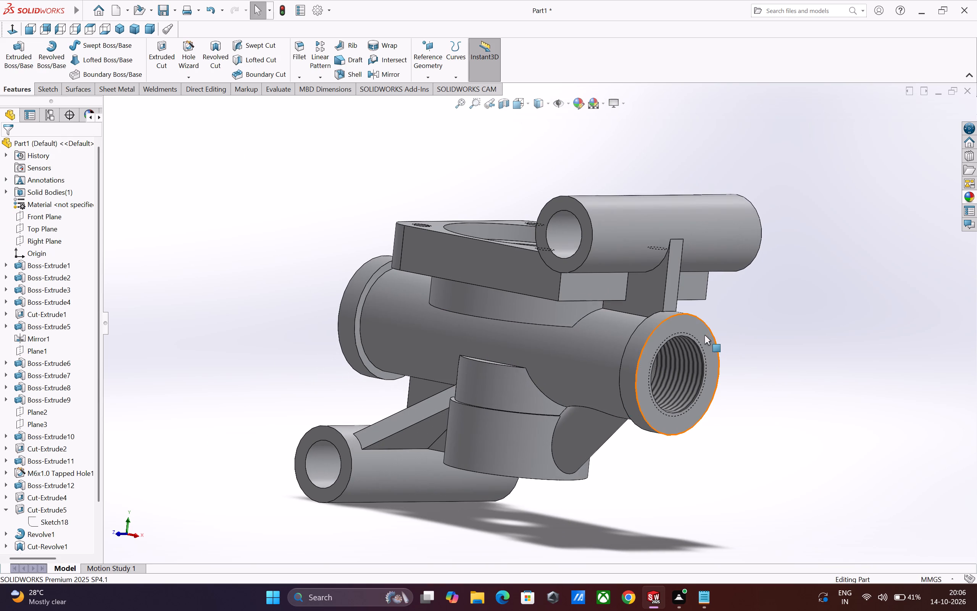
click(743, 307)
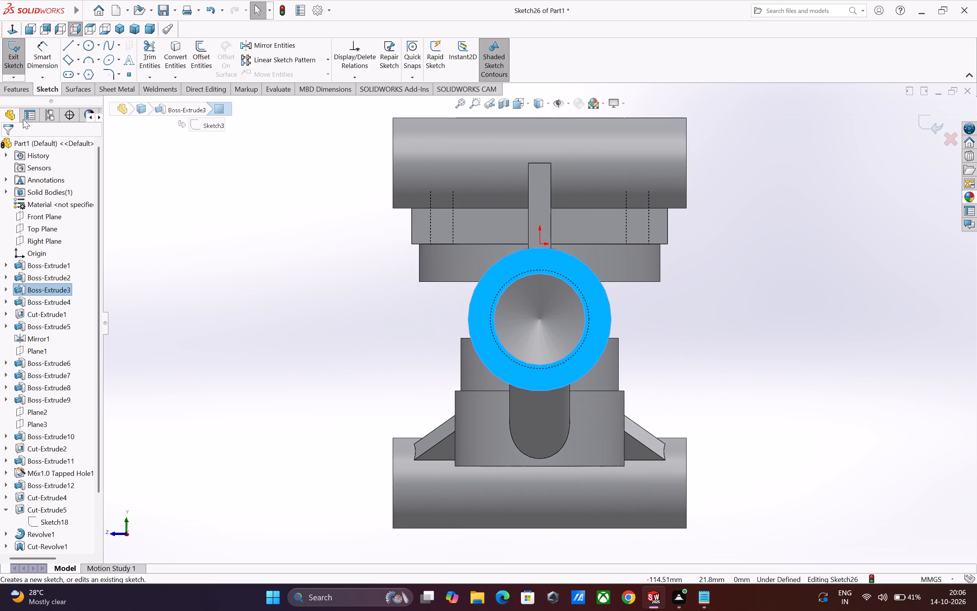
click(87, 46)
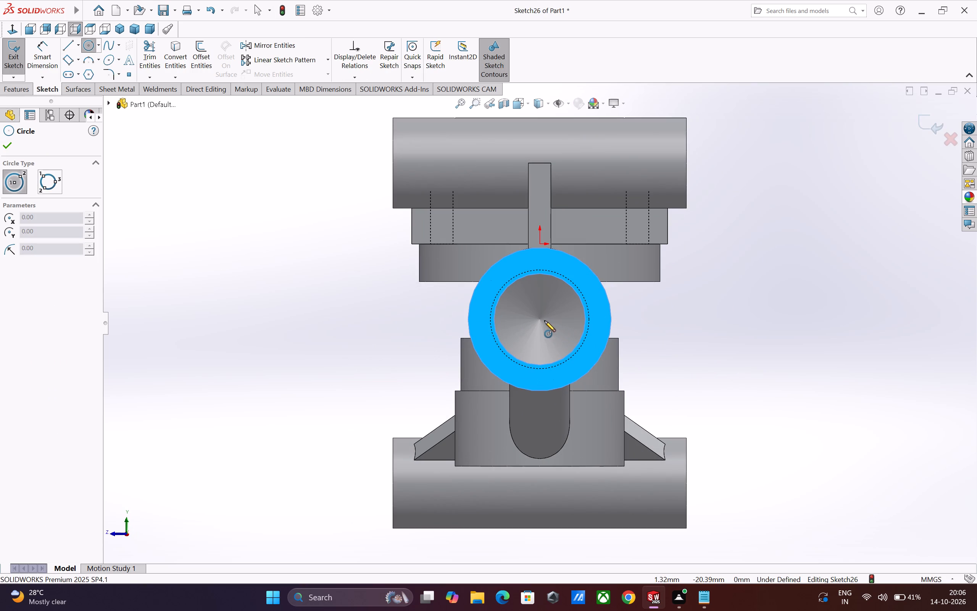
click(539, 320)
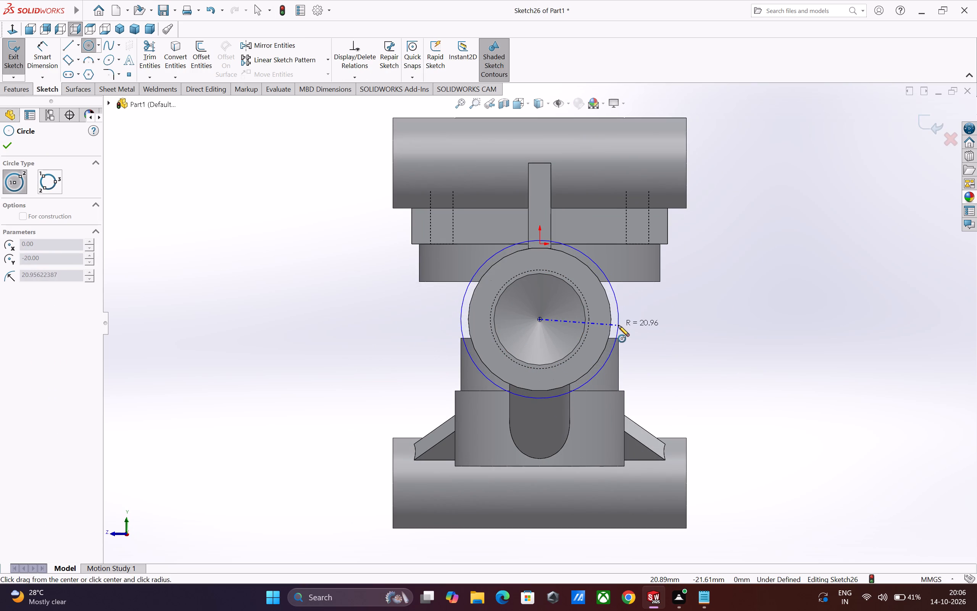
click(618, 325)
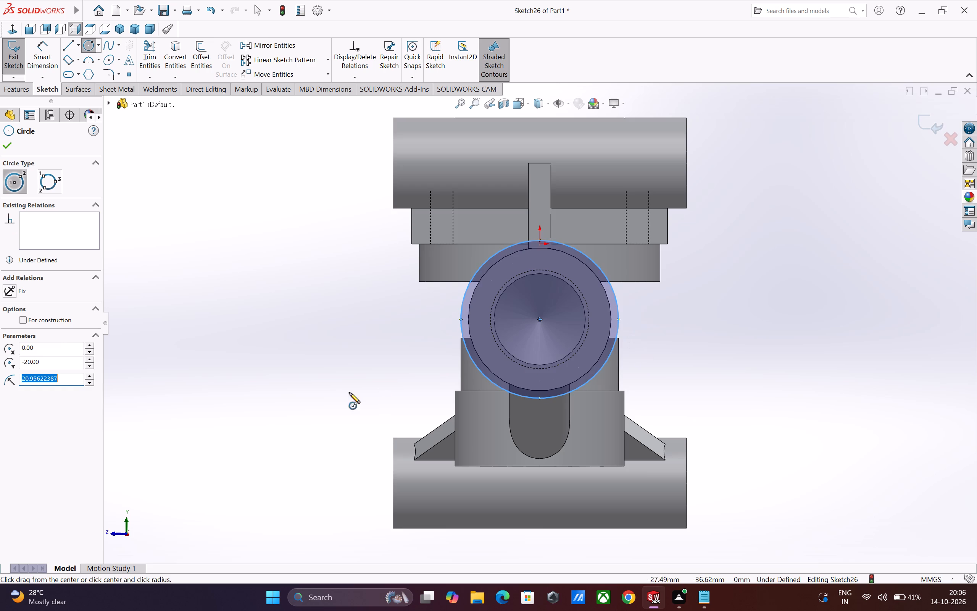
click(7, 147)
Set up a boss extrusion of the circle starting at a 40 mm offset from the sketch plane, reversed into the part.
click(11, 92)
click(20, 62)
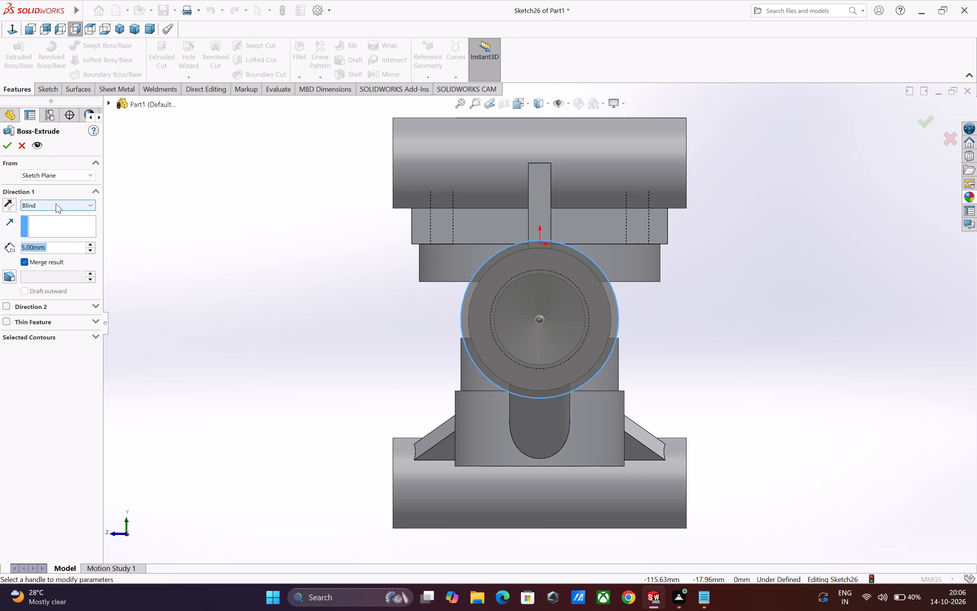
click(62, 176)
click(59, 207)
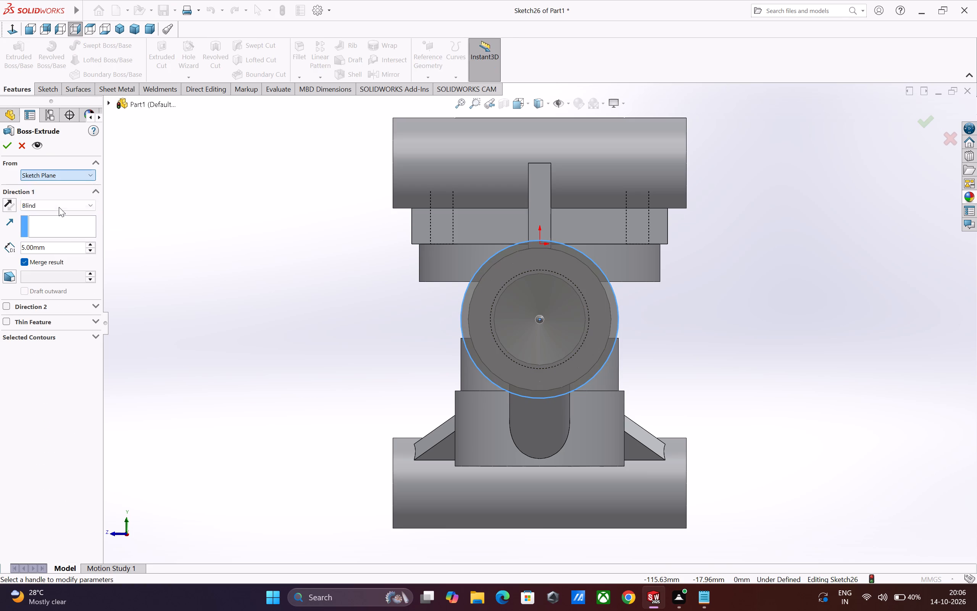
double_click(53, 191)
text(40)
key(Return)
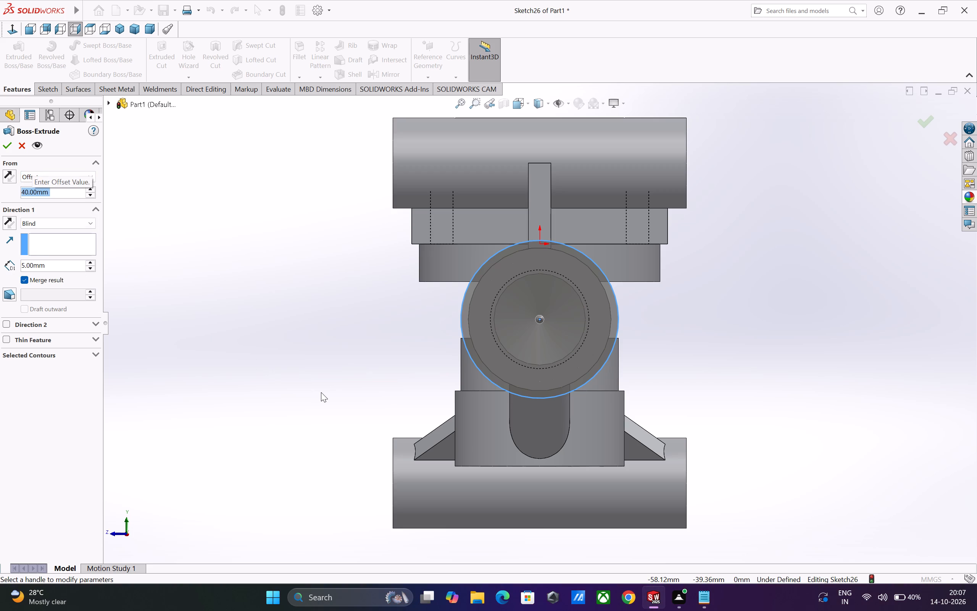
middle_drag(321, 392, 384, 397)
scroll(384, 399, up, 2)
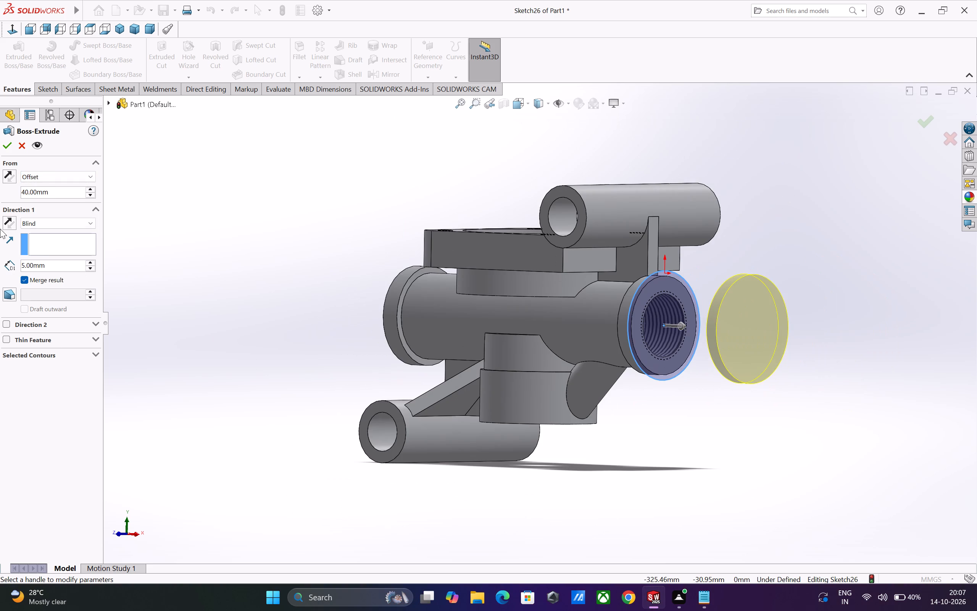
click(11, 176)
middle_drag(364, 409, 326, 411)
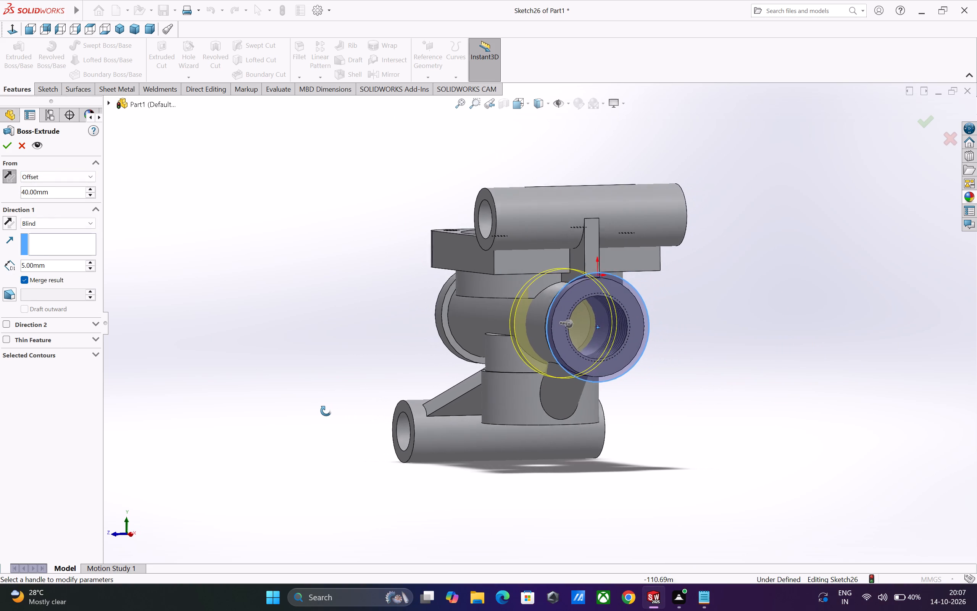
middle_drag(326, 411, 318, 411)
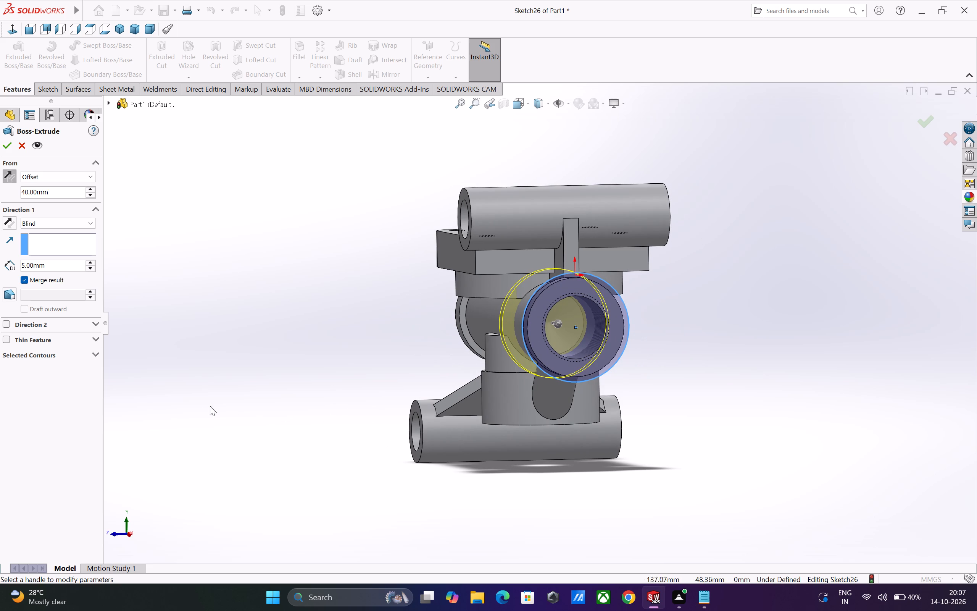
Reverse the extrusion direction to run inward and extrude the offset disc 7 mm, merged with the body.
click(4, 221)
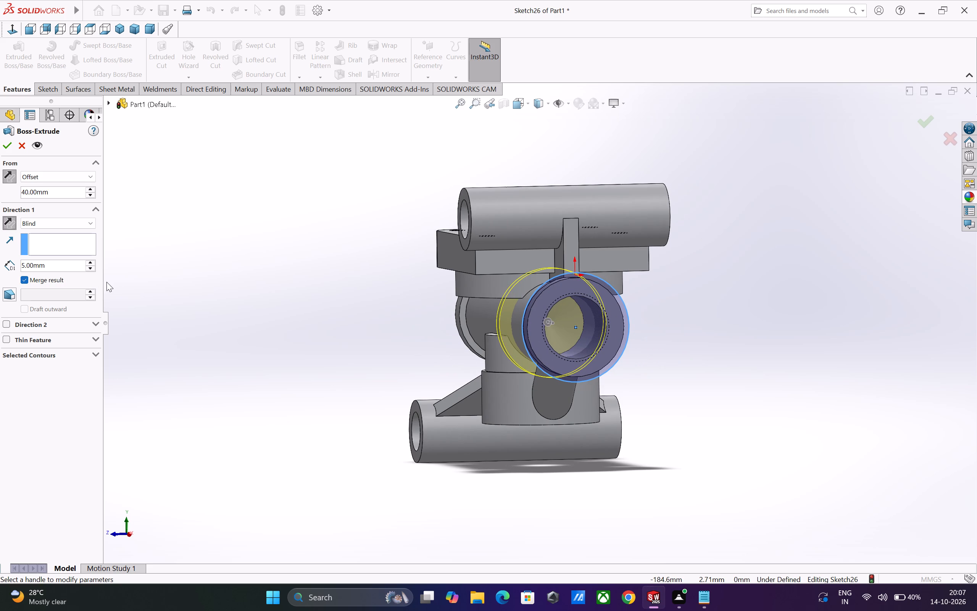
double_click(50, 265)
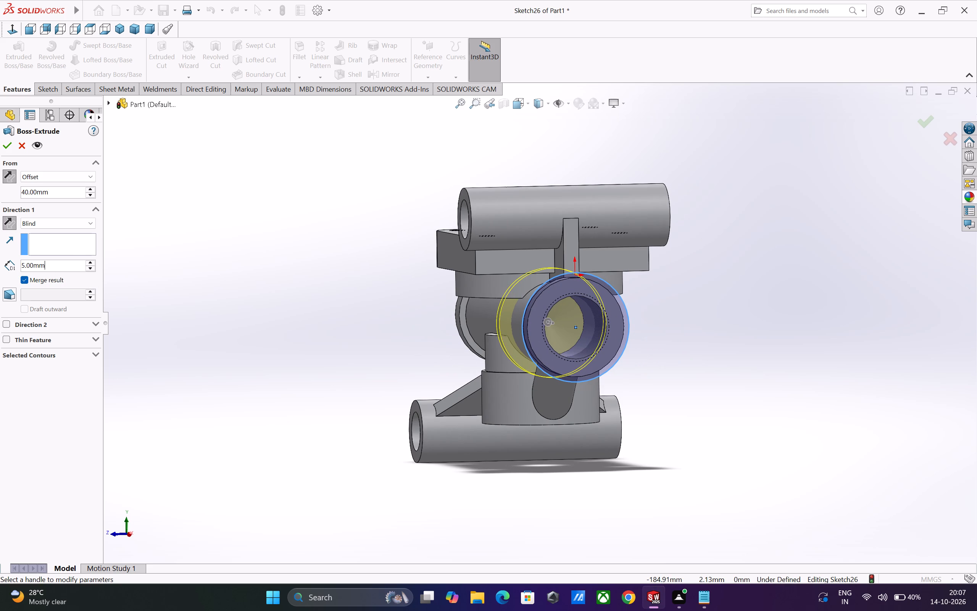
double_click(50, 266)
key(7)
key(Return)
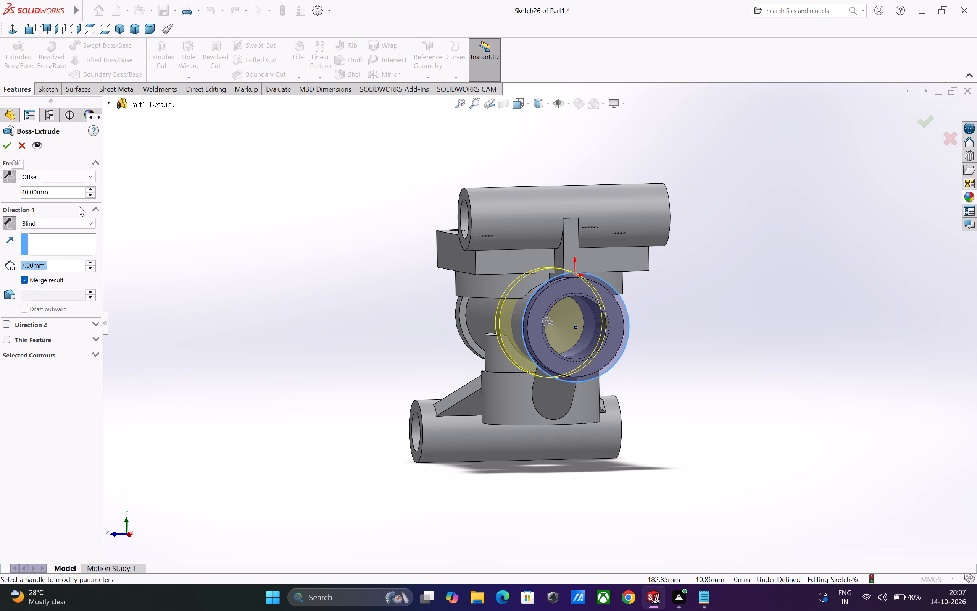
middle_drag(198, 310, 208, 313)
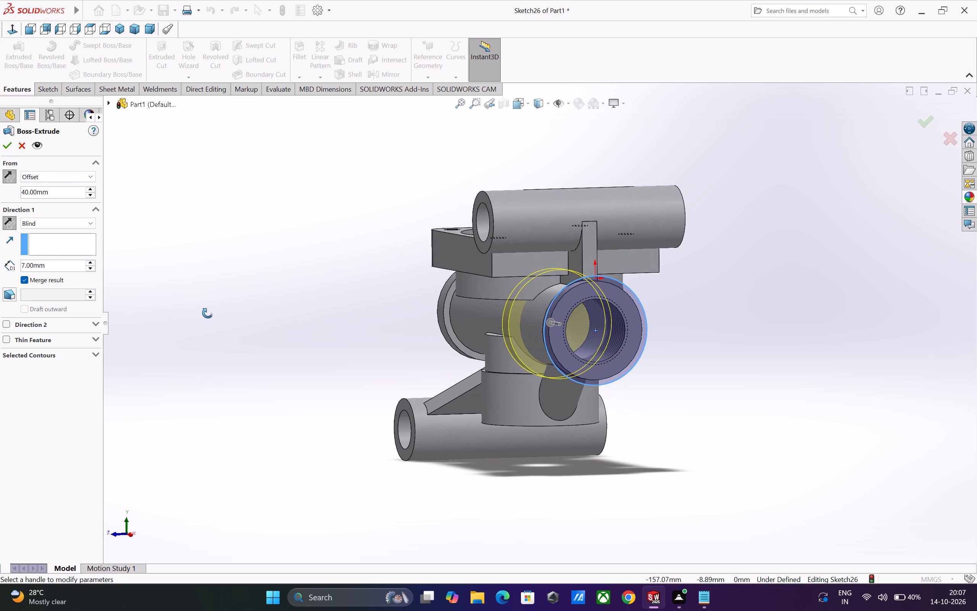
middle_drag(208, 313, 234, 324)
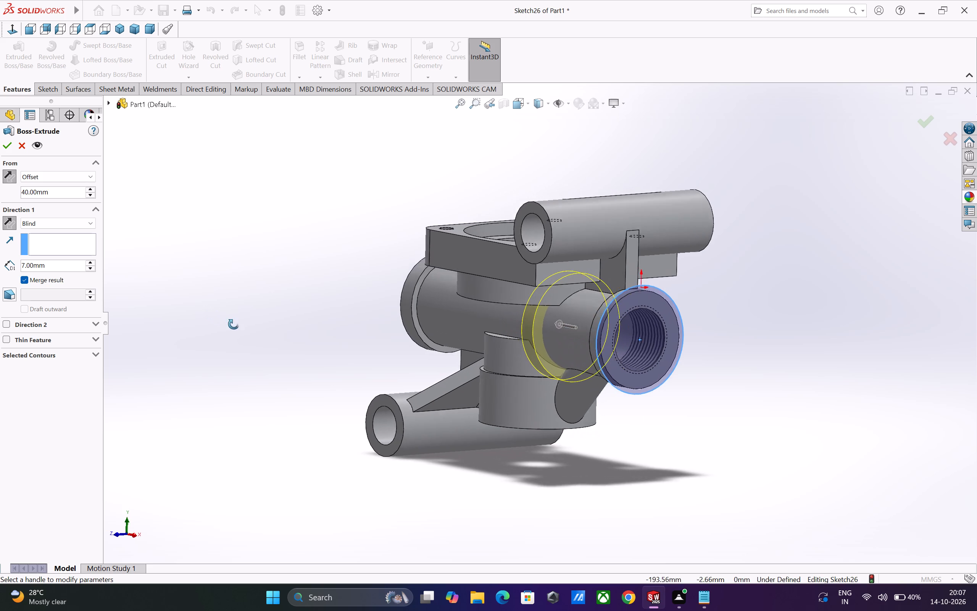
middle_drag(234, 324, 261, 330)
scroll(353, 407, up, 2)
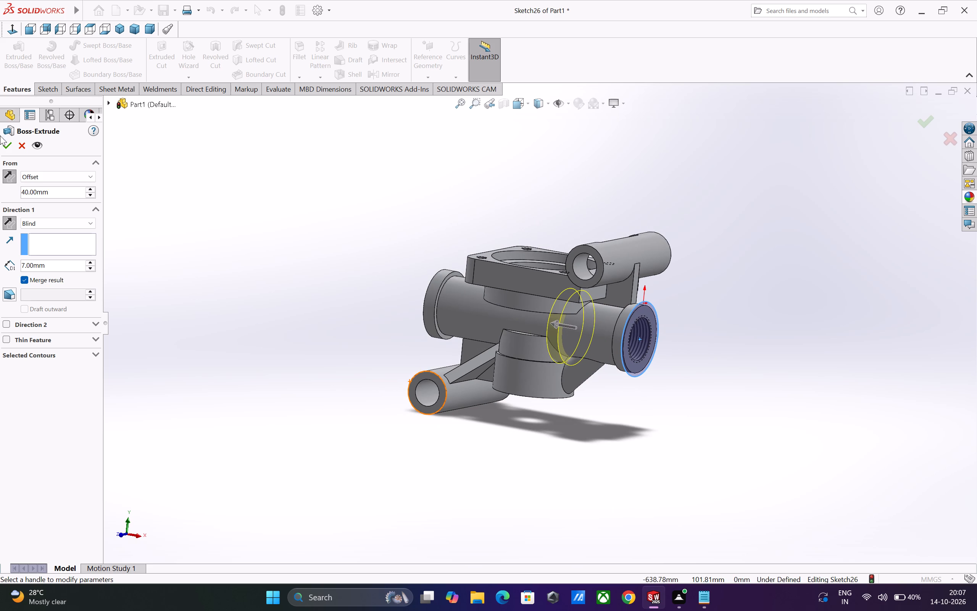
drag(7, 143, 6, 146)
scroll(497, 371, up, 1)
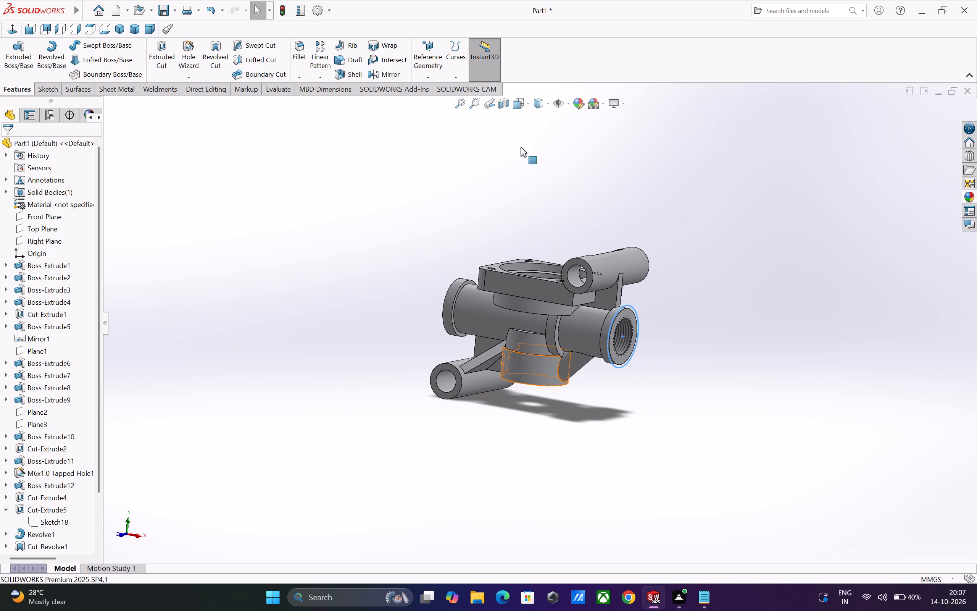
Section the part through the Front Plane and examine the filled tapped-hole bottom and where the disc meets the central bores.
click(505, 105)
middle_drag(555, 255, 592, 256)
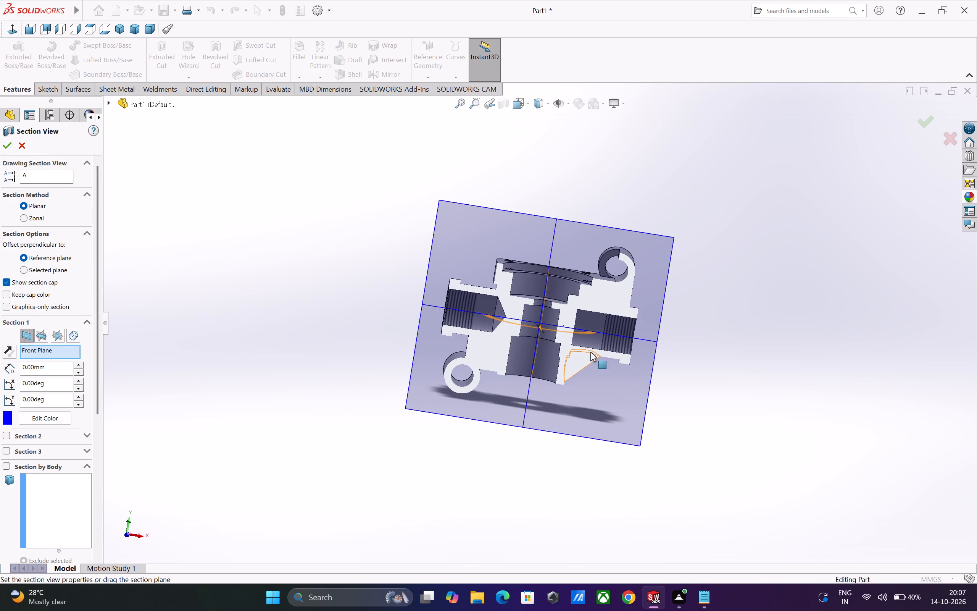
scroll(590, 352, down, 2)
scroll(561, 315, down, 5)
middle_drag(551, 332, 541, 336)
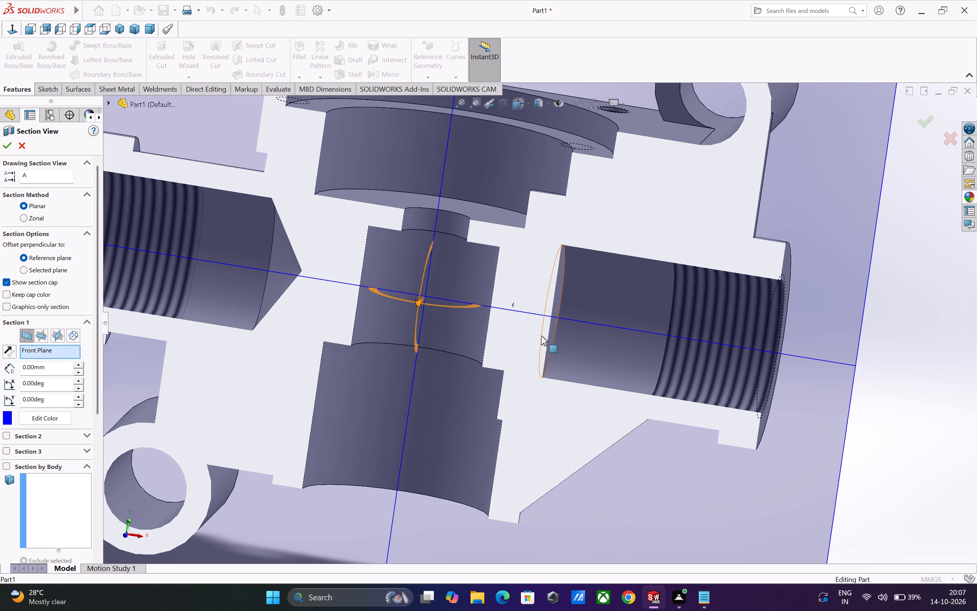
middle_drag(546, 307, 570, 315)
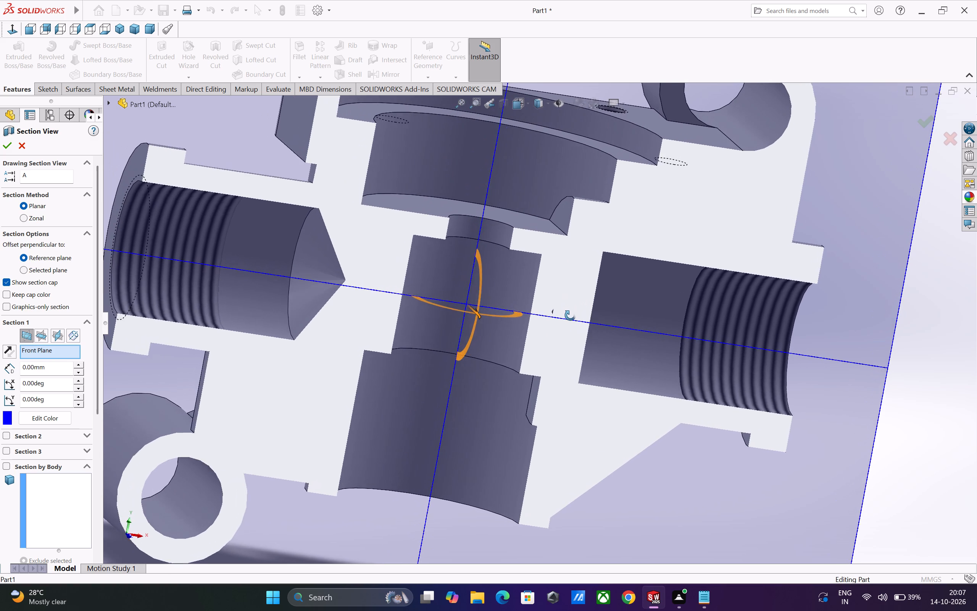
middle_drag(570, 315, 546, 354)
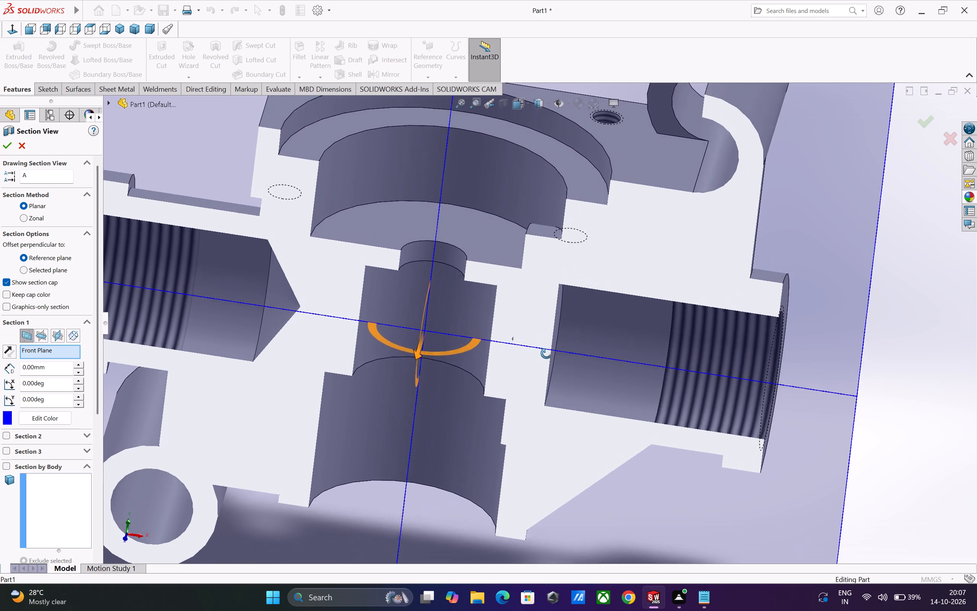
middle_drag(546, 354, 570, 397)
middle_click(570, 397)
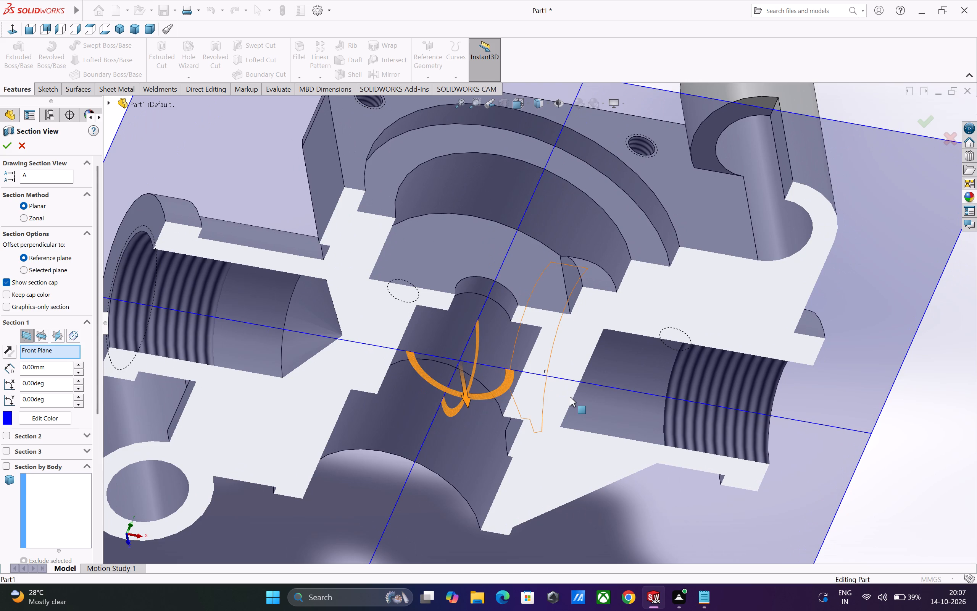
scroll(569, 396, up, 2)
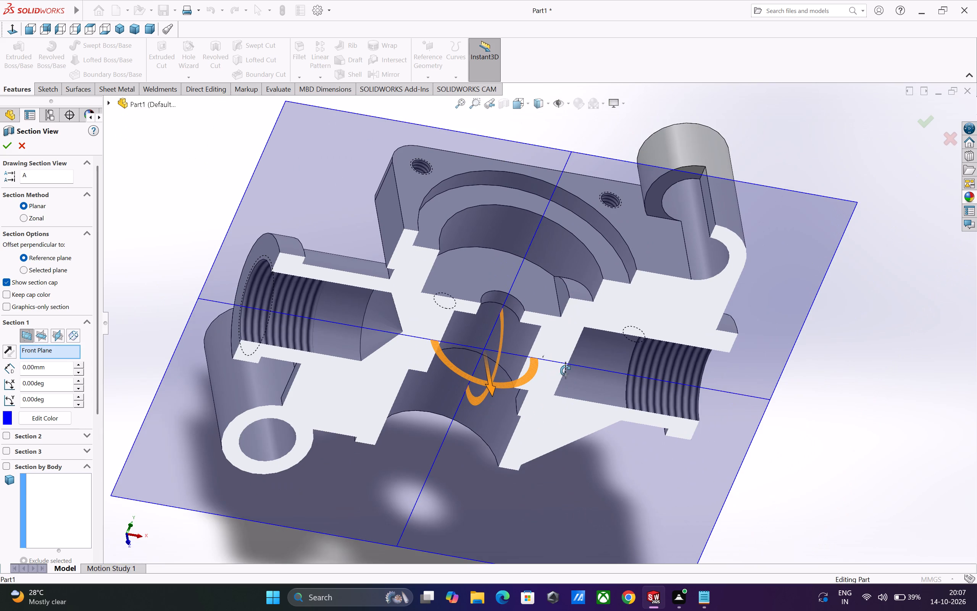
scroll(576, 323, down, 3)
middle_drag(576, 350, 563, 348)
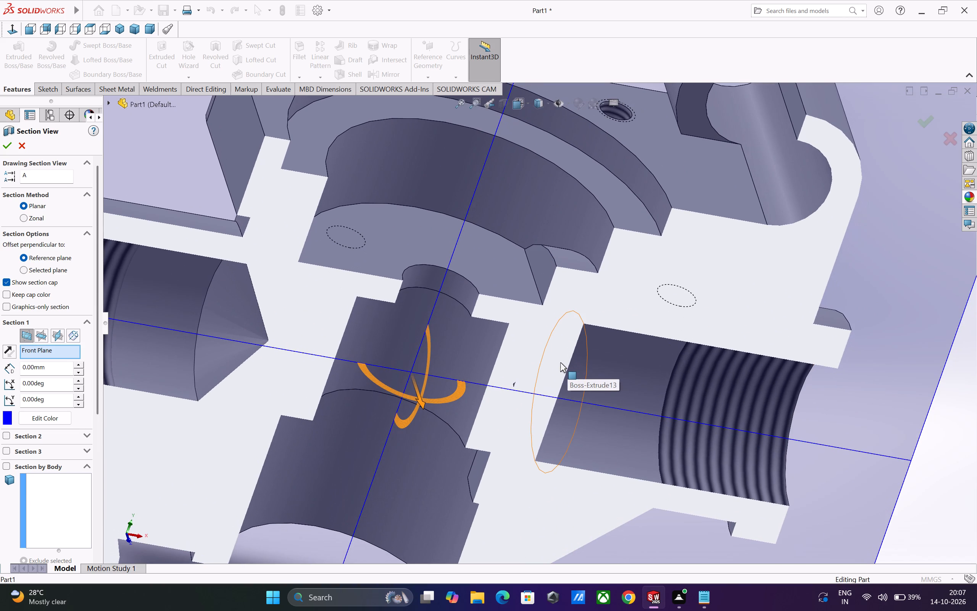
click(6, 147)
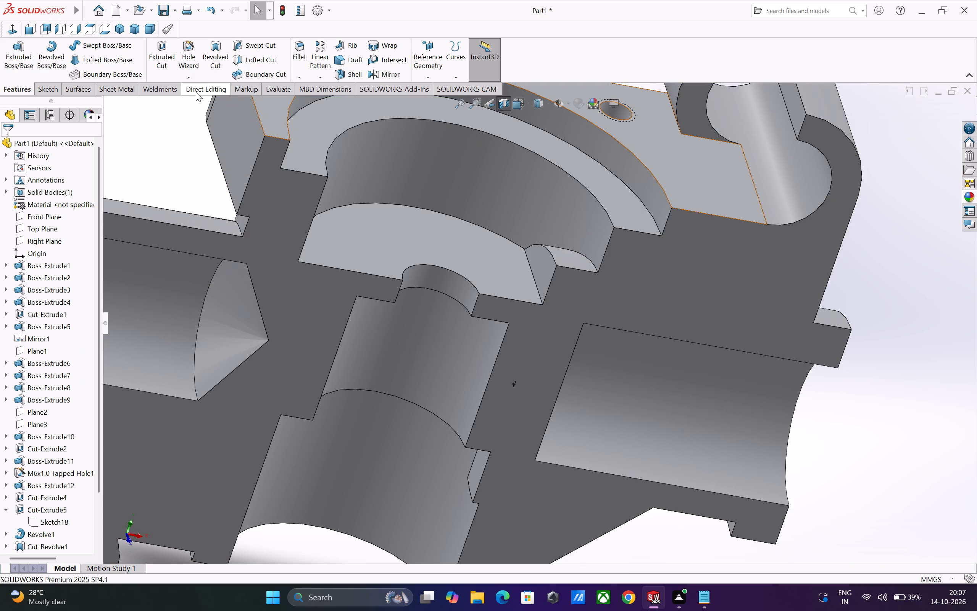
Delete and patch the four disc faces that protrude into the large upper bore and the lower stepped bore.
click(197, 91)
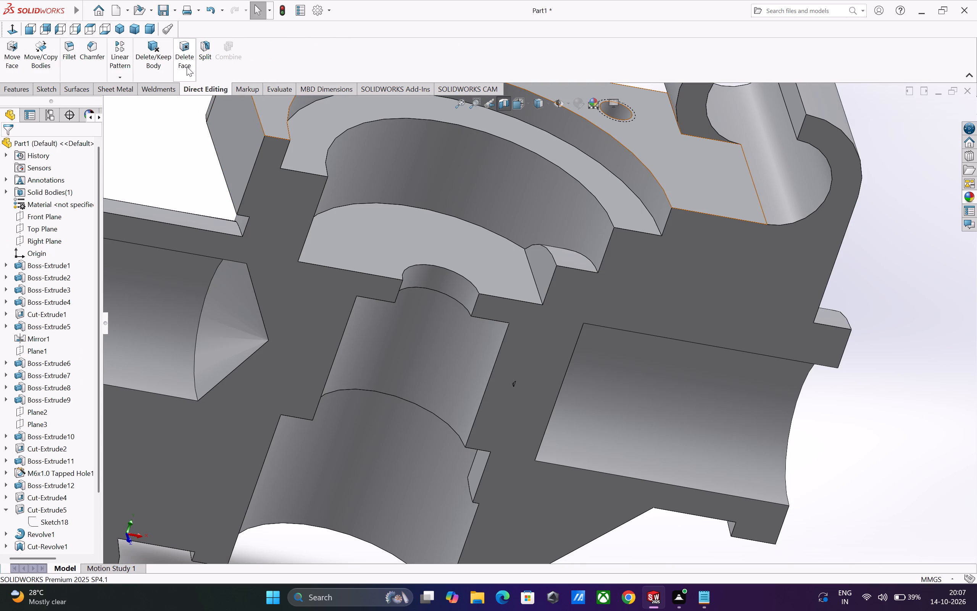
click(186, 68)
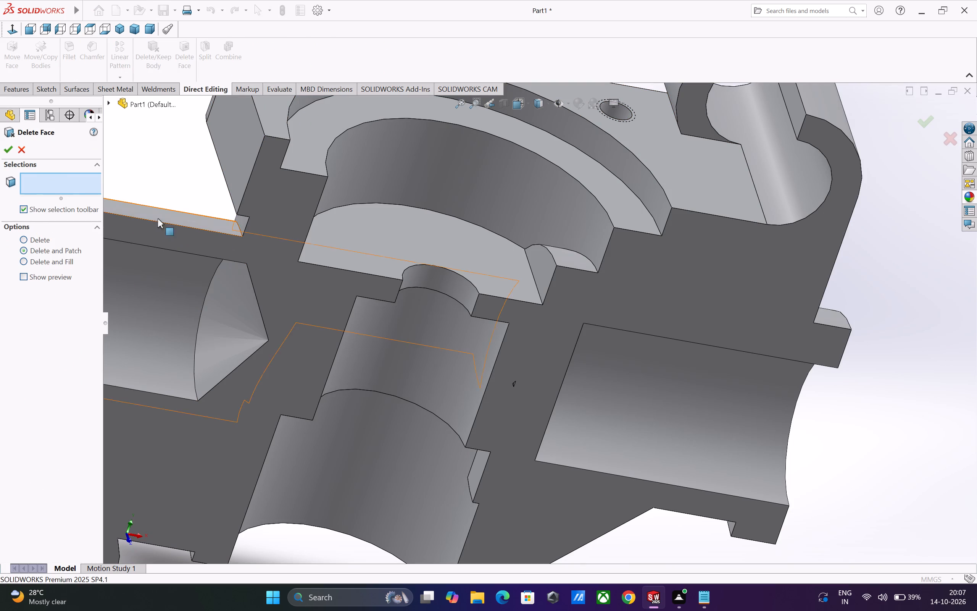
click(542, 269)
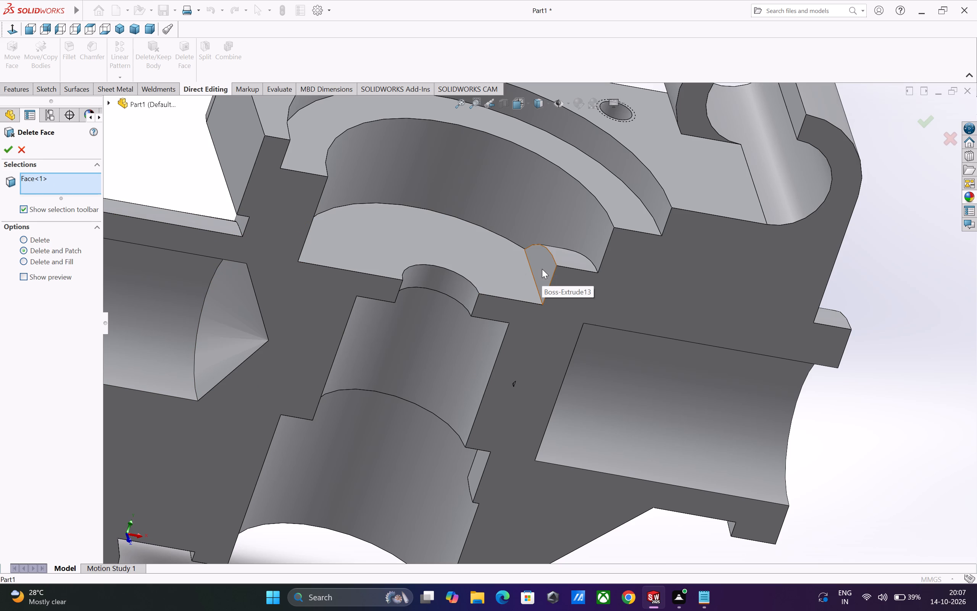
click(567, 261)
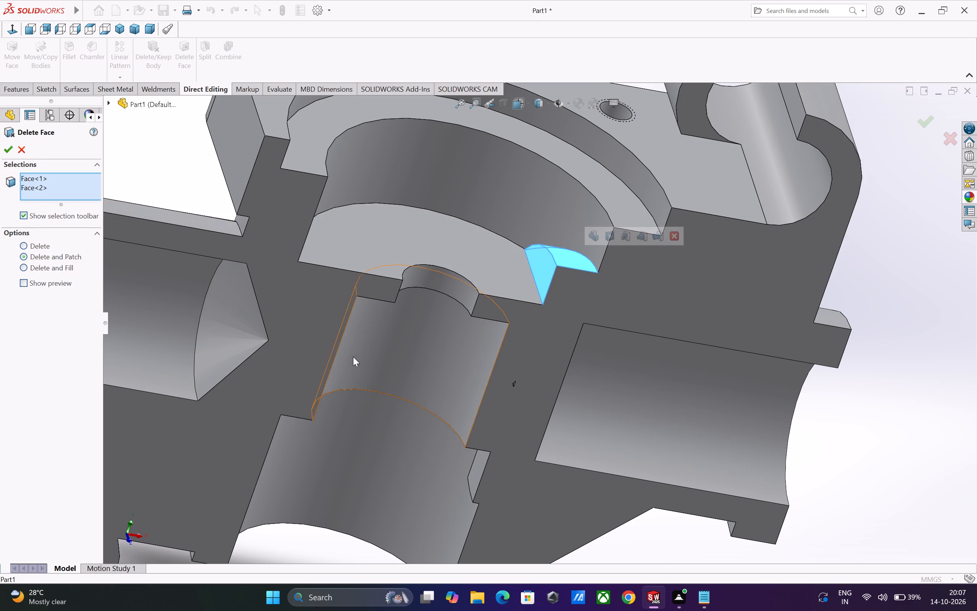
middle_drag(359, 357, 368, 212)
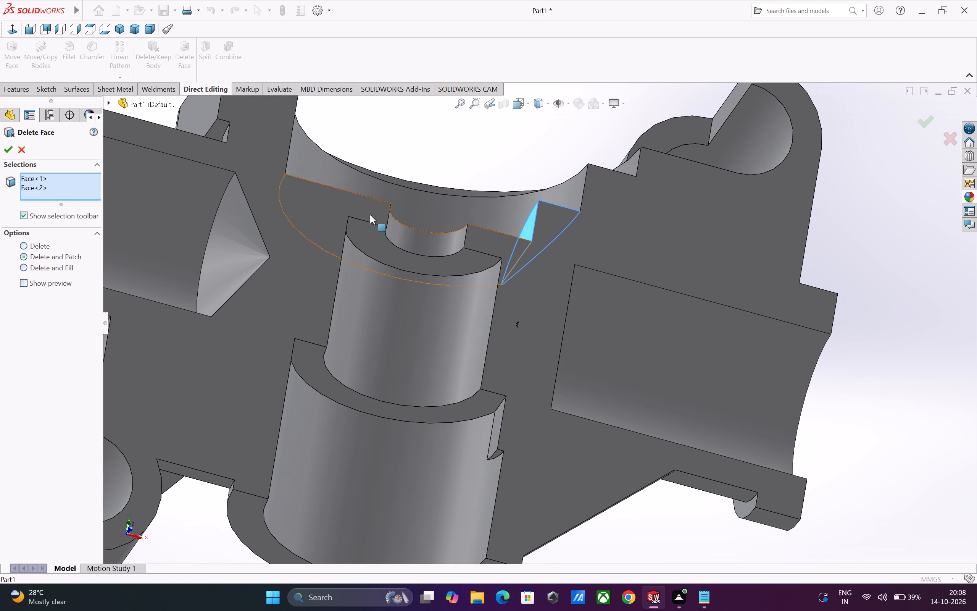
scroll(563, 406, up, 1)
scroll(578, 417, down, 1)
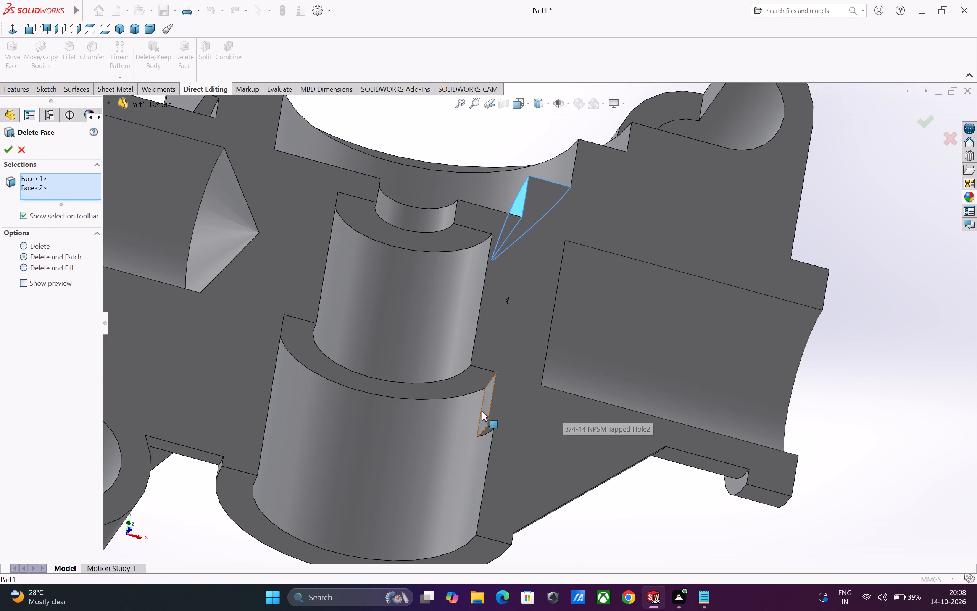
click(484, 411)
click(488, 428)
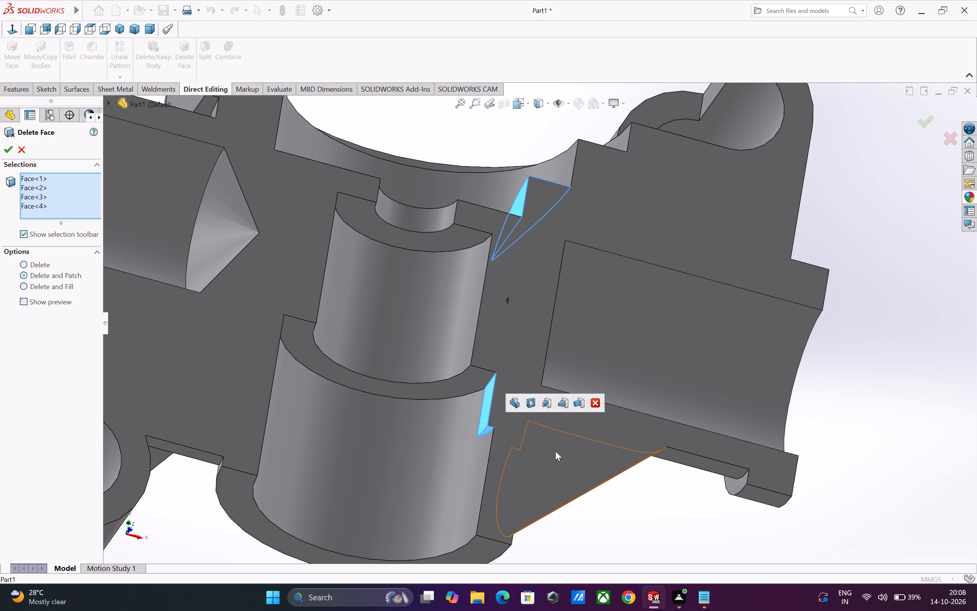
scroll(563, 461, up, 2)
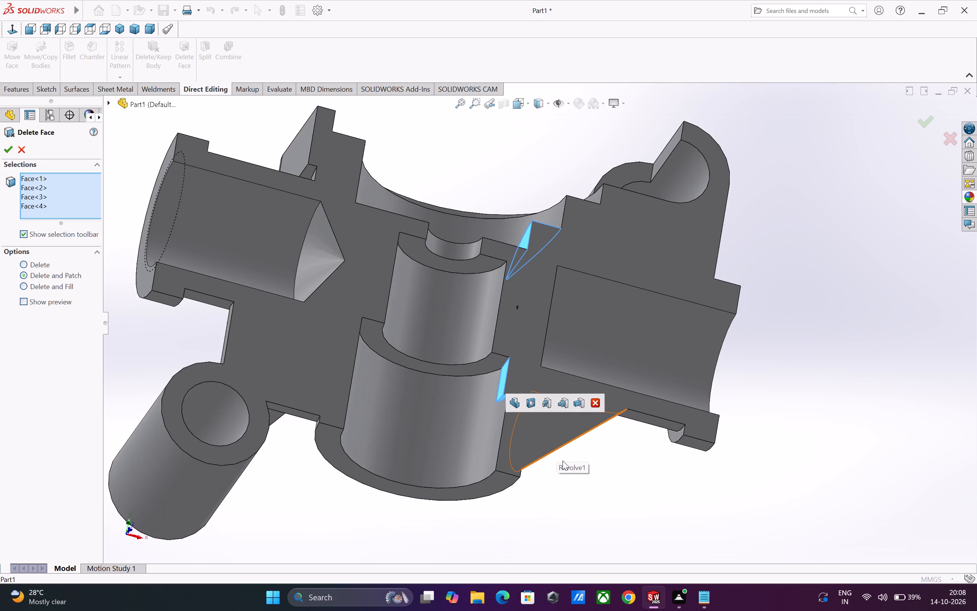
scroll(563, 461, up, 2)
scroll(447, 440, up, 1)
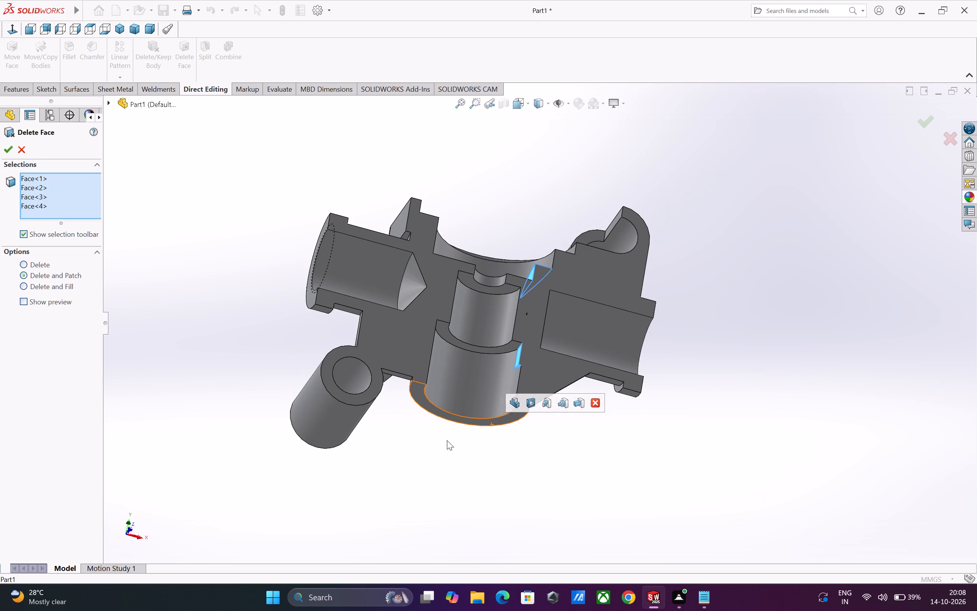
click(4, 149)
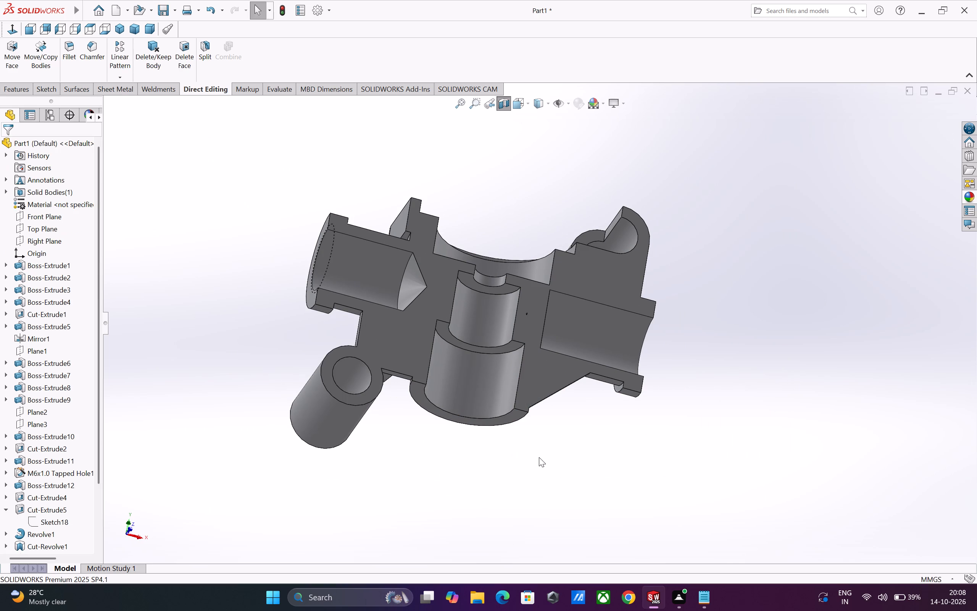
Examine the patched central bores and the flat bottom of the upper-tube-side tapped hole in the section.
click(550, 465)
middle_drag(552, 451, 527, 531)
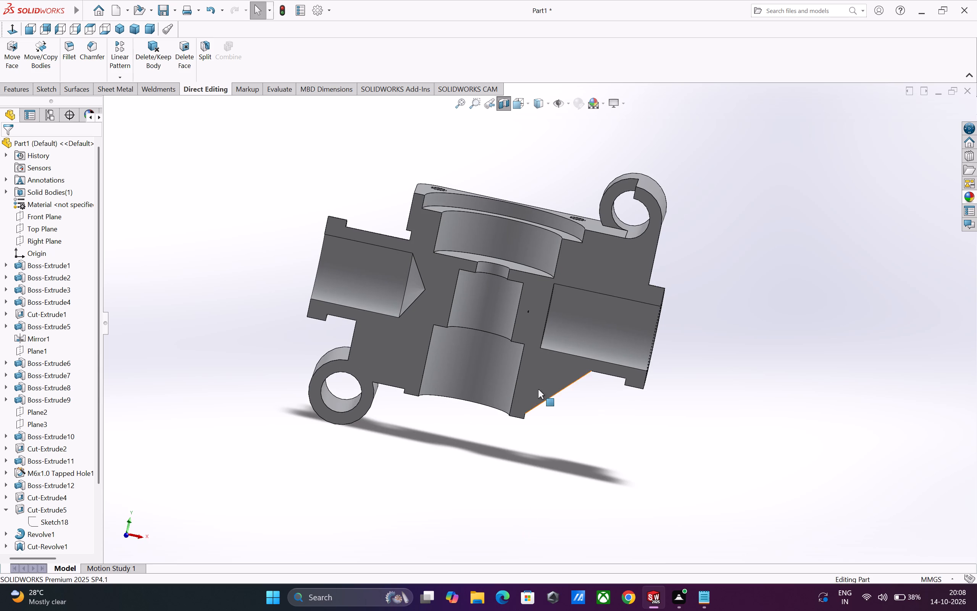
scroll(538, 360, down, 3)
scroll(521, 282, down, 7)
scroll(550, 299, up, 2)
scroll(585, 338, up, 2)
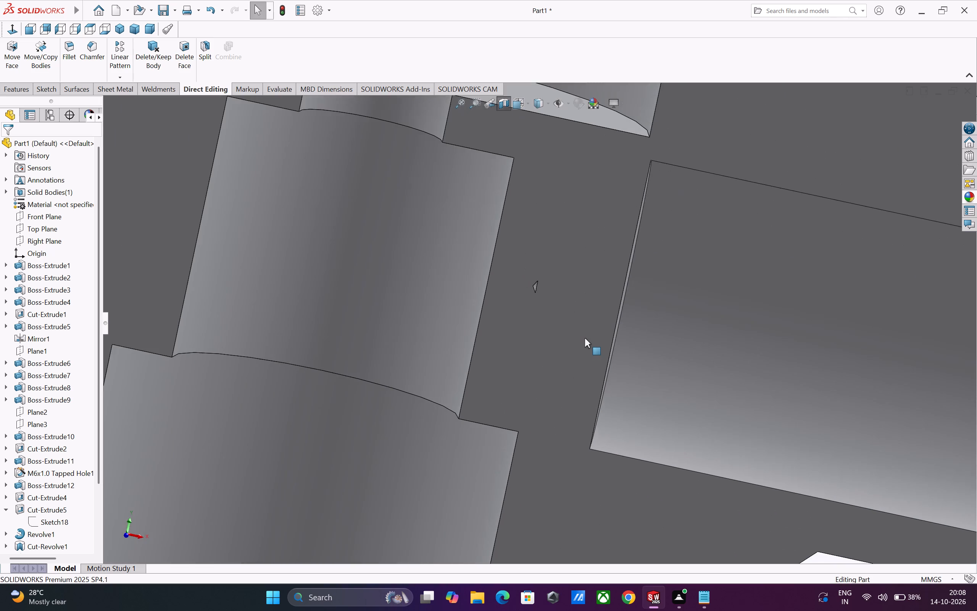
scroll(585, 338, up, 3)
scroll(591, 402, up, 3)
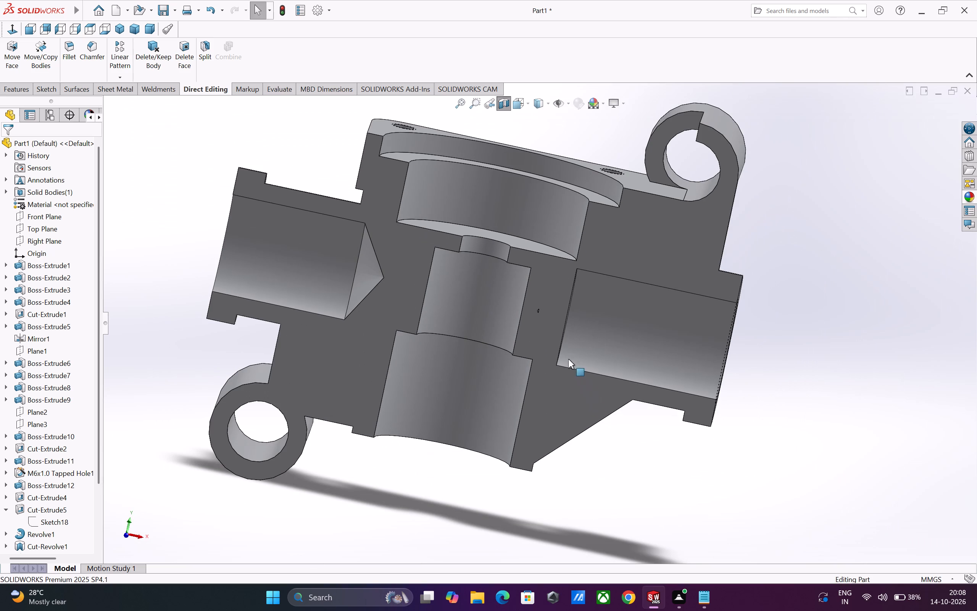
scroll(550, 321, down, 2)
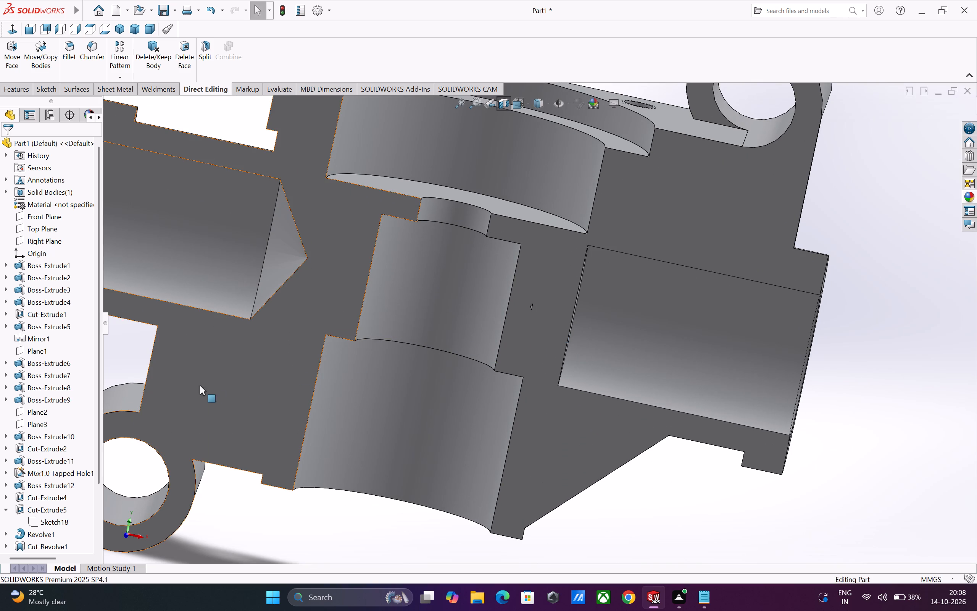
Edit the offset disc extrusion behind the upper-tube-side tapped hole and set its depth to 8 mm.
scroll(47, 546, down, 2)
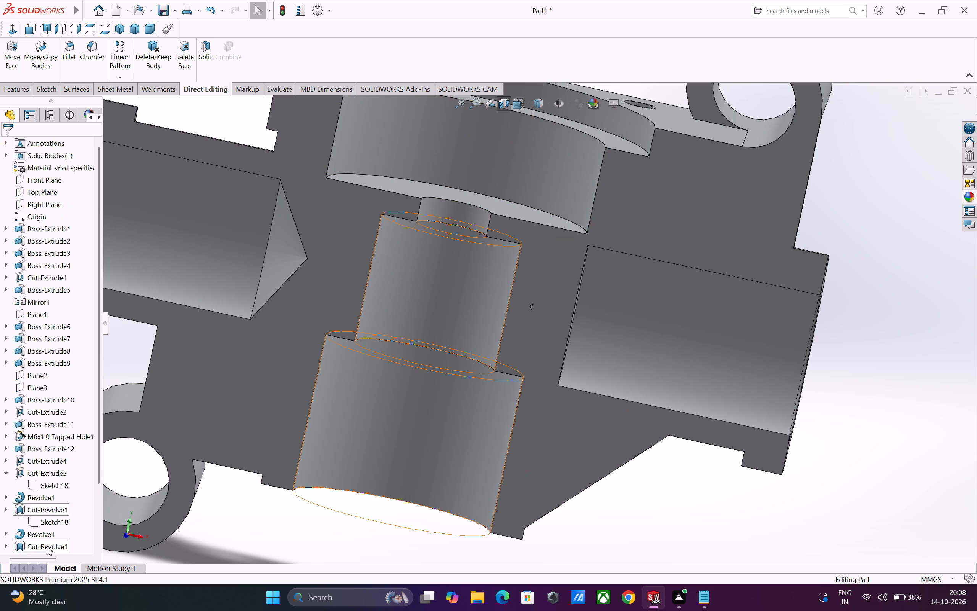
scroll(47, 546, down, 5)
click(49, 537)
click(56, 511)
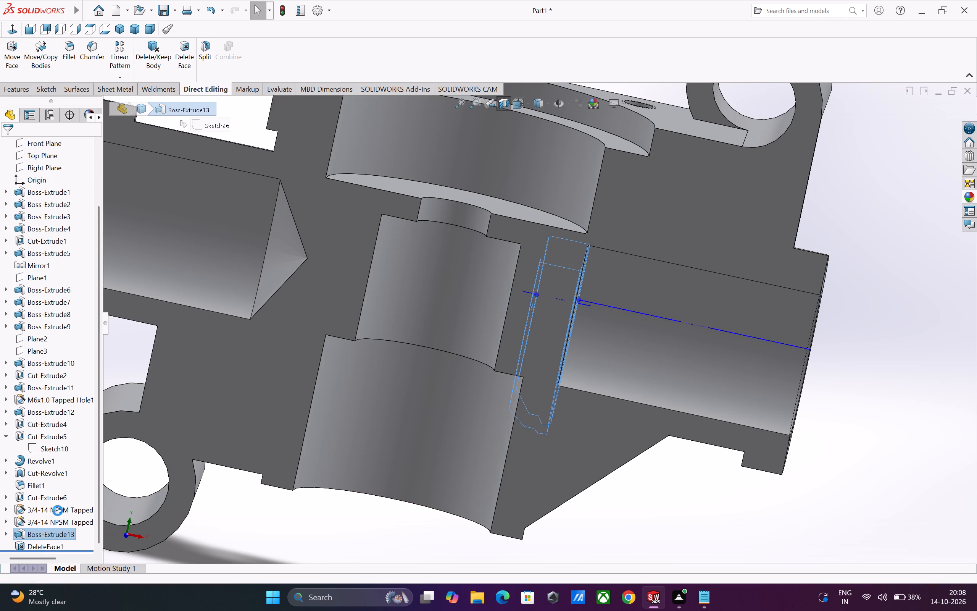
double_click(48, 262)
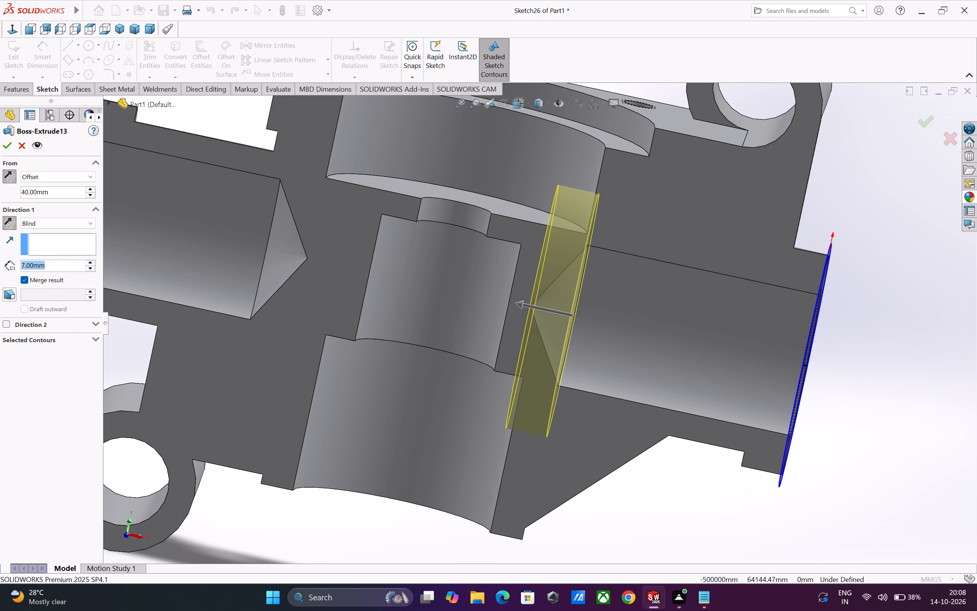
key(8)
key(Return)
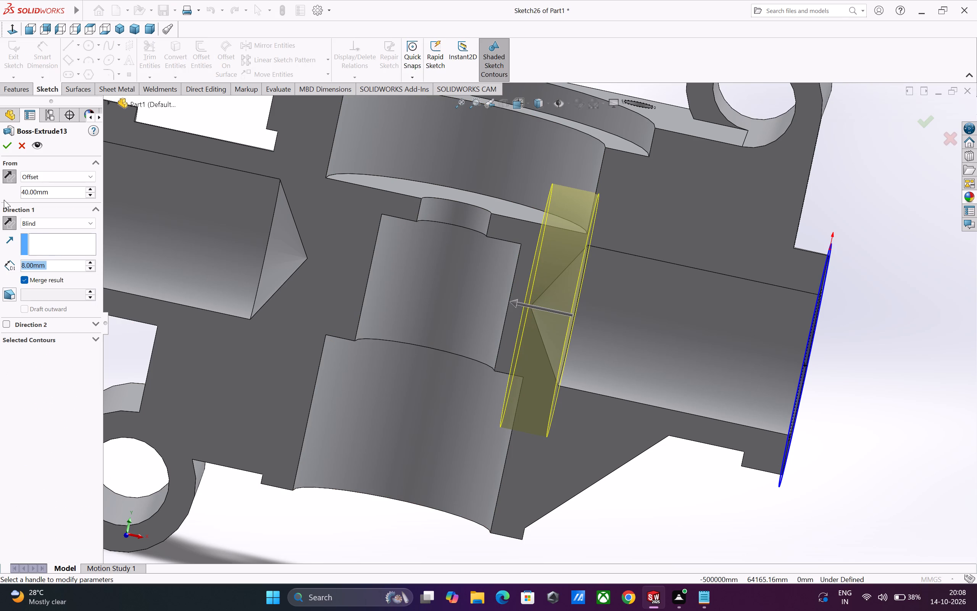
click(6, 145)
scroll(471, 433, up, 2)
click(674, 483)
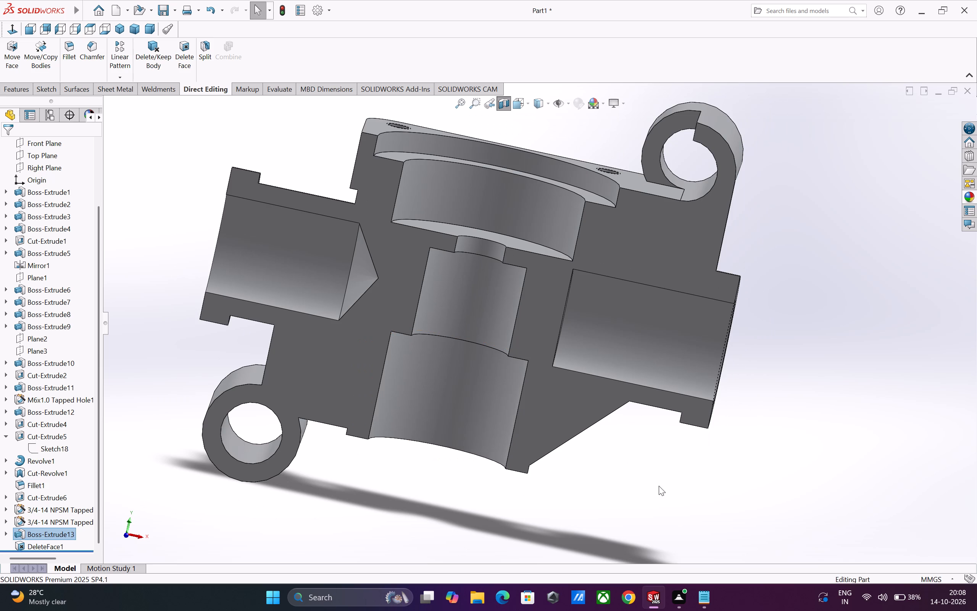
Sketch a circle of about 20 mm radius on the horizontal cylinder's opposite, lower-tube-side end face, centred on the tapped hole.
middle_drag(637, 485, 683, 485)
scroll(683, 485, up, 1)
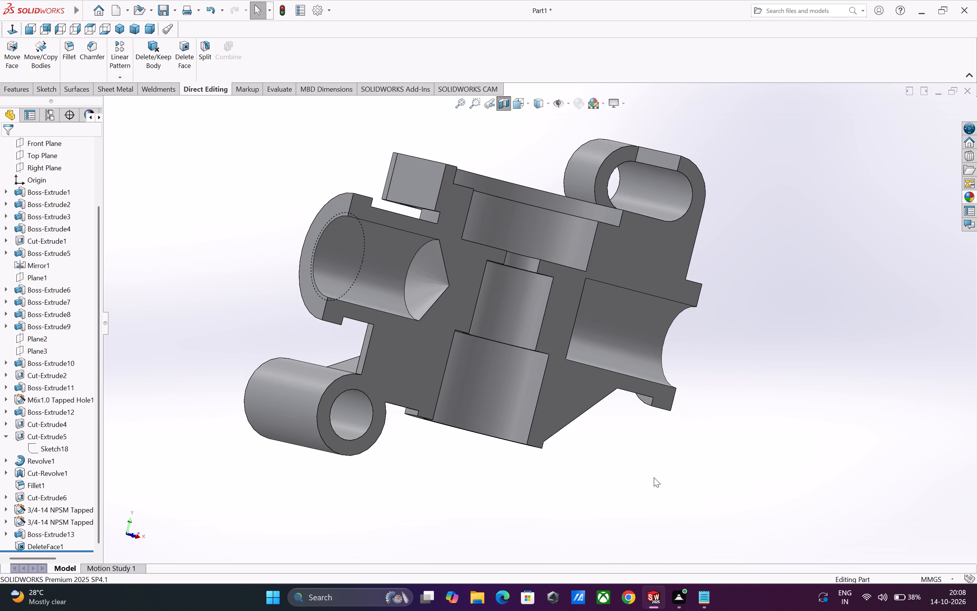
scroll(618, 456, up, 1)
scroll(380, 339, down, 1)
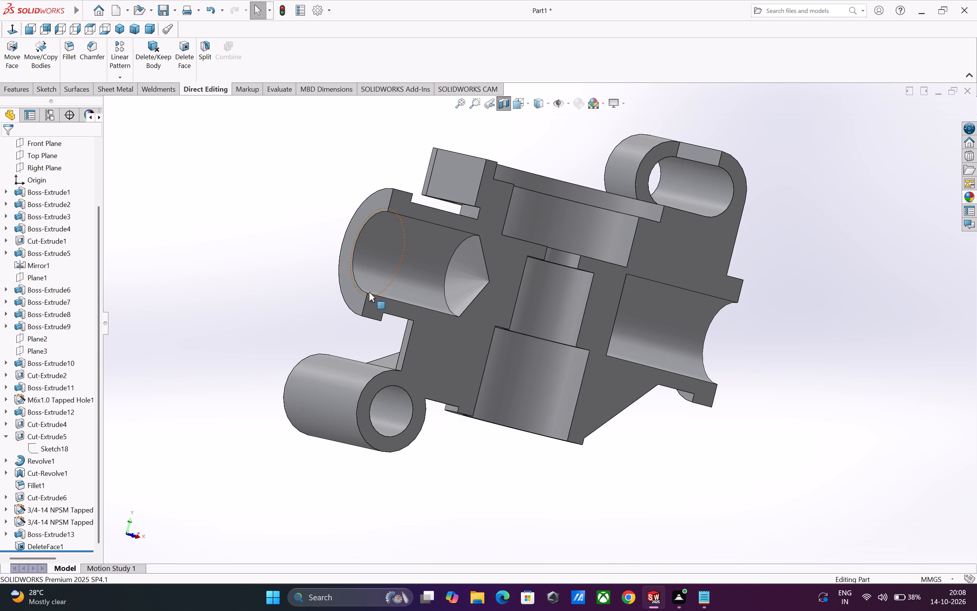
click(384, 204)
click(429, 180)
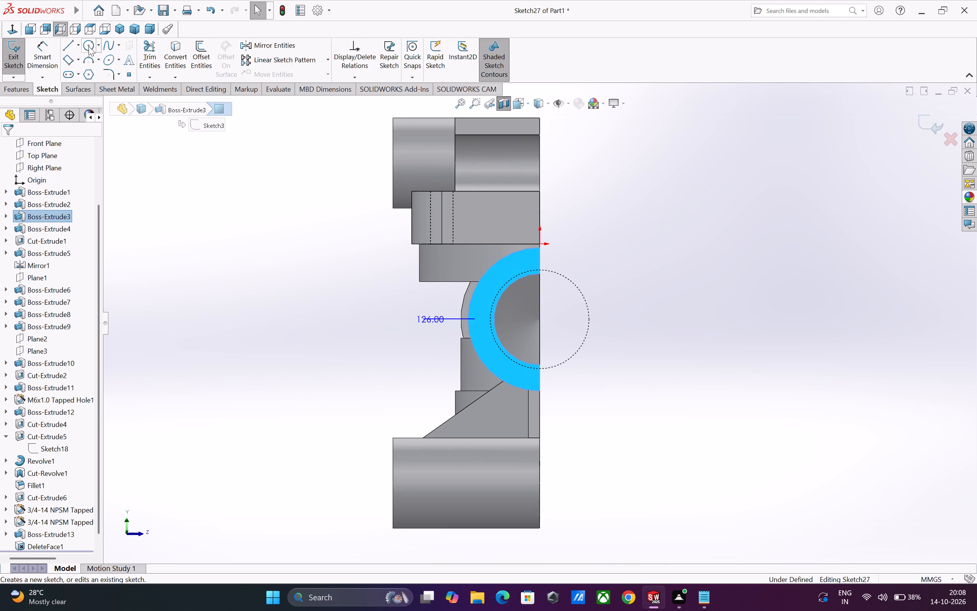
click(89, 46)
click(541, 320)
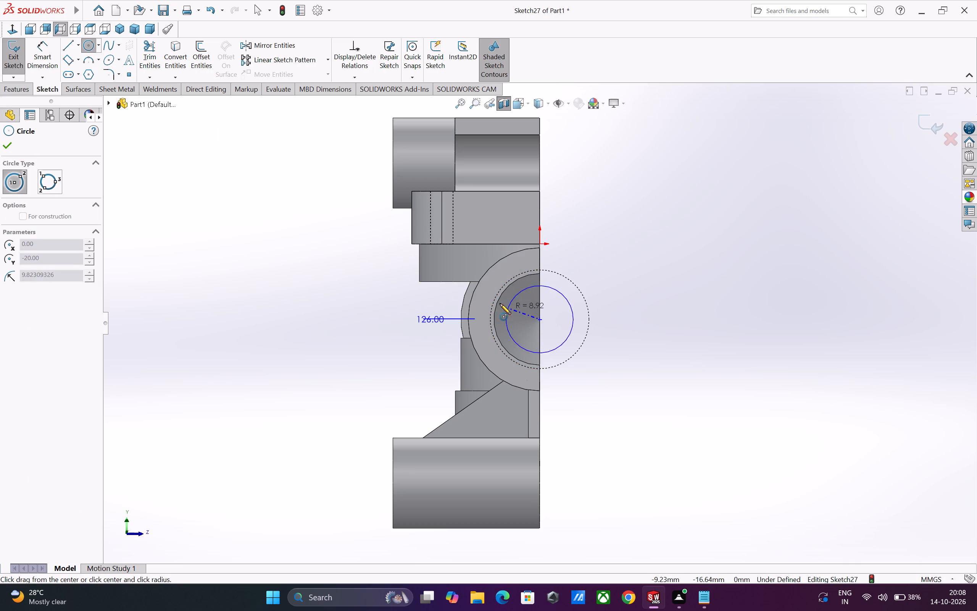
click(469, 292)
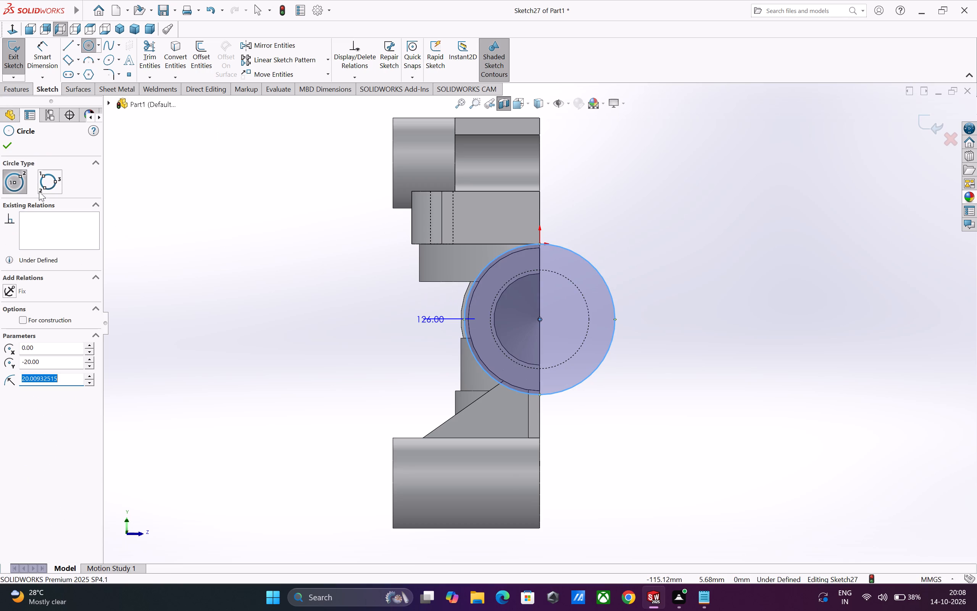
click(3, 145)
Extrude the circle as a merged disc 7 mm deep, offset 33 mm from the end face, with offset and depth directed into the body.
click(10, 86)
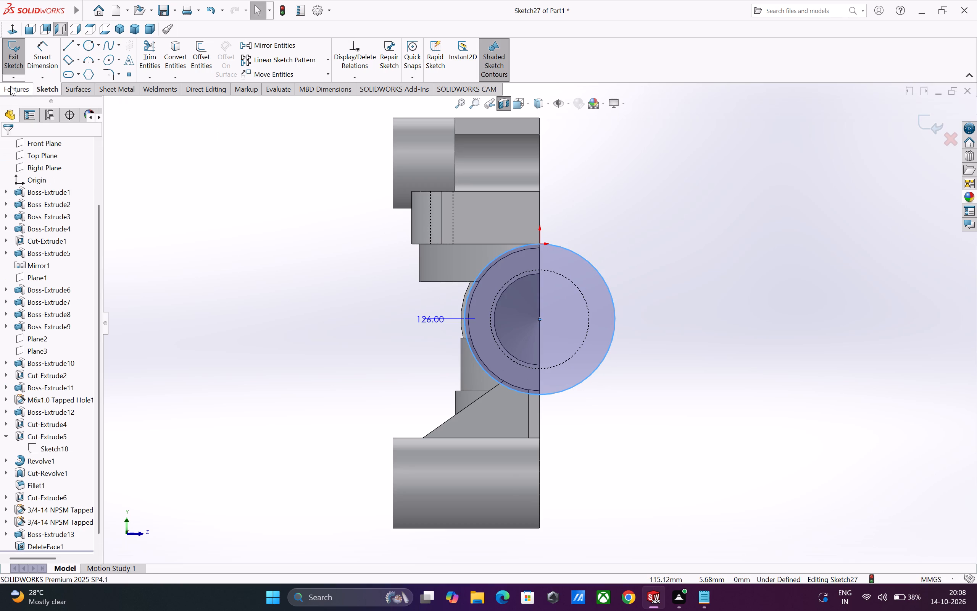
click(13, 66)
click(63, 179)
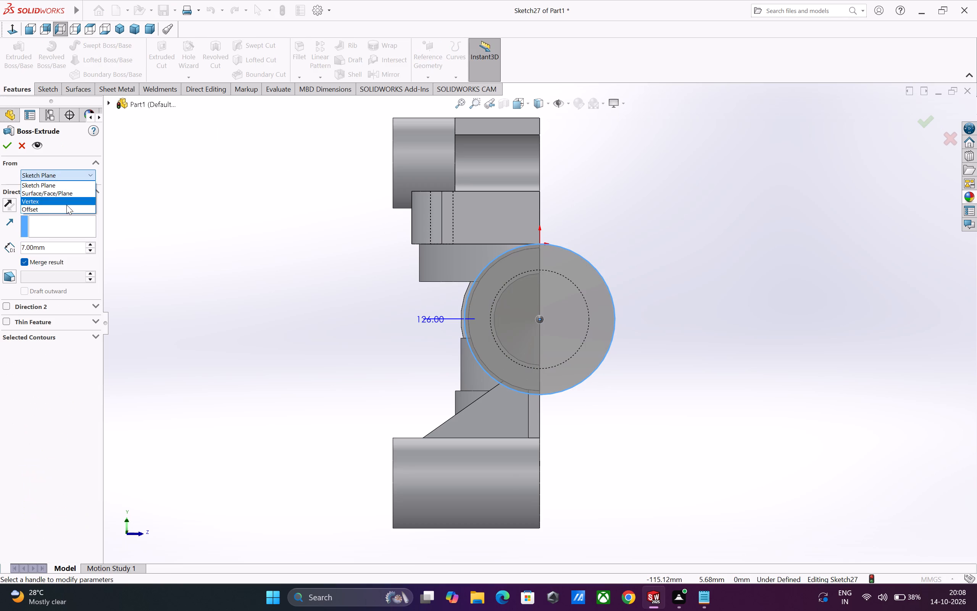
click(66, 207)
triple_click(64, 194)
click(64, 194)
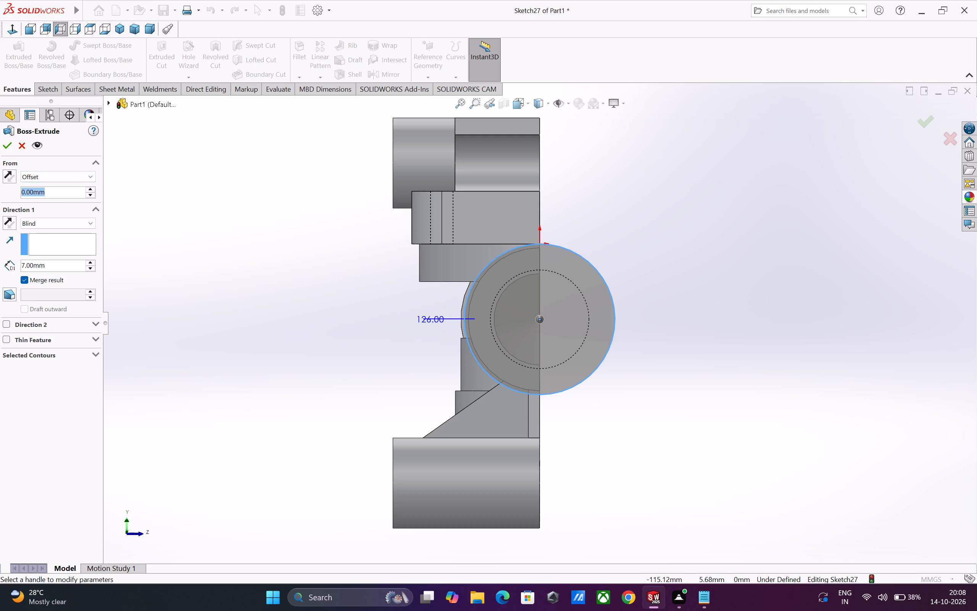
text(33)
key(Return)
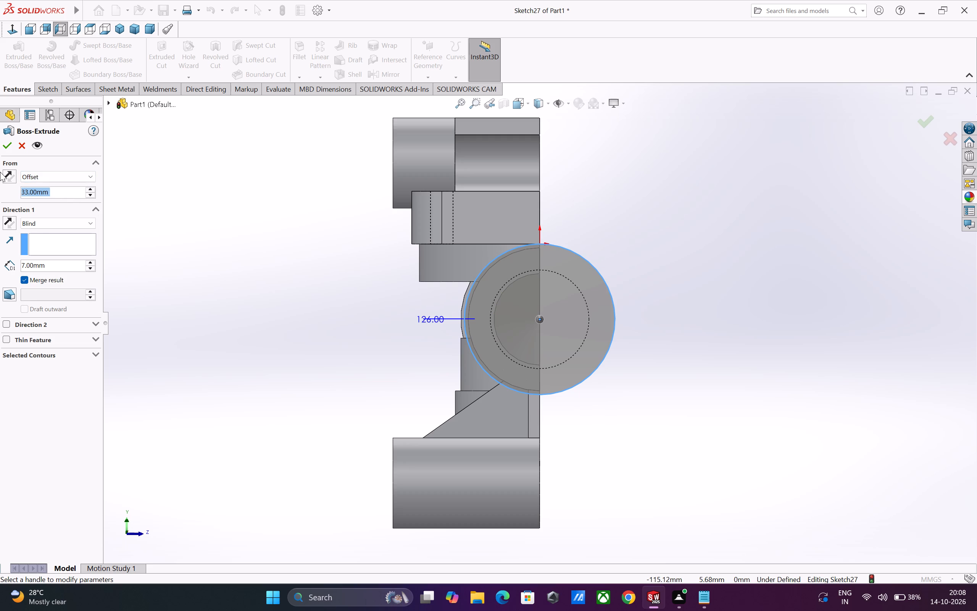
click(7, 174)
click(9, 219)
middle_drag(168, 356, 155, 364)
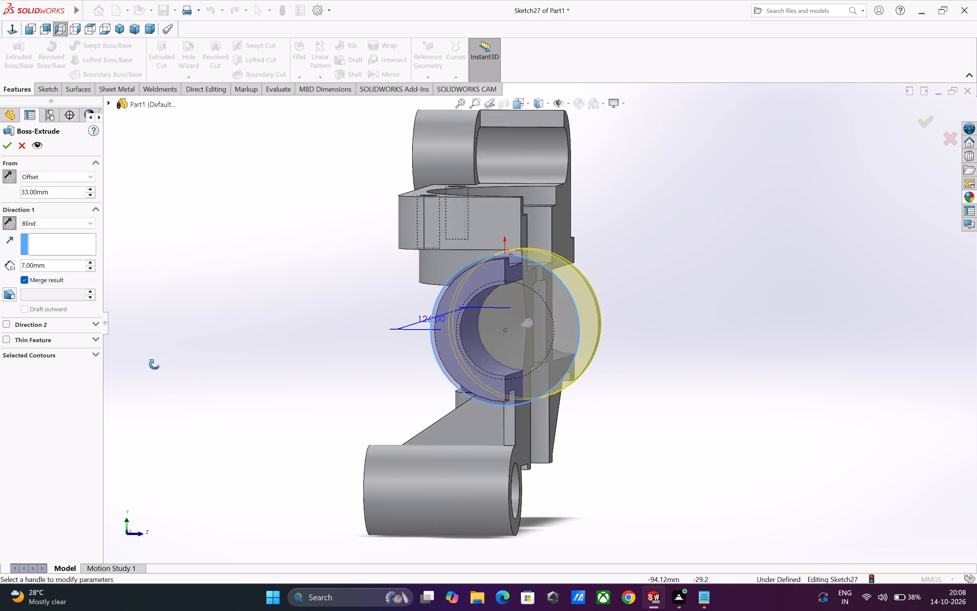
middle_drag(155, 364, 127, 380)
middle_drag(172, 390, 127, 410)
middle_drag(169, 410, 156, 417)
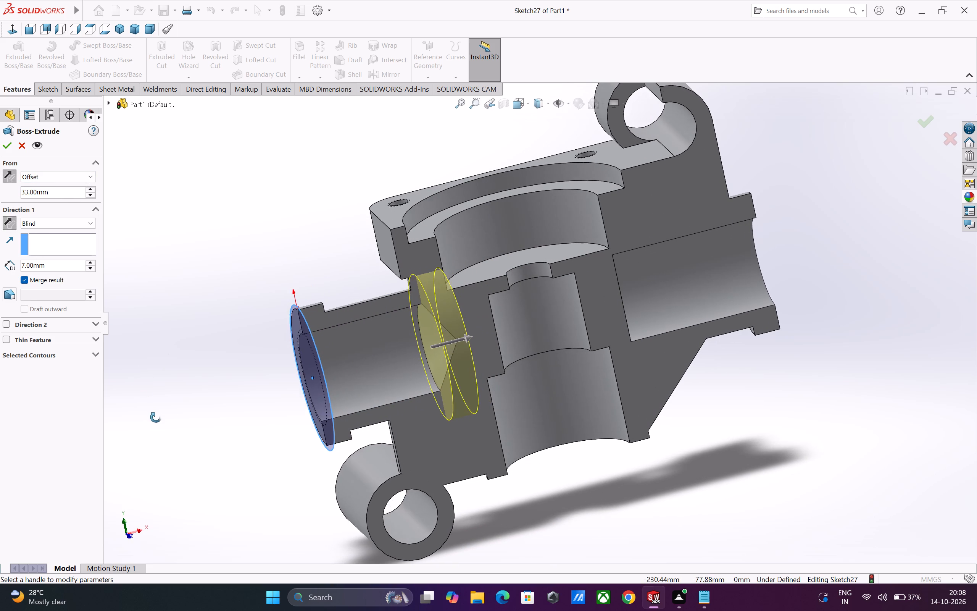
middle_drag(156, 417, 144, 423)
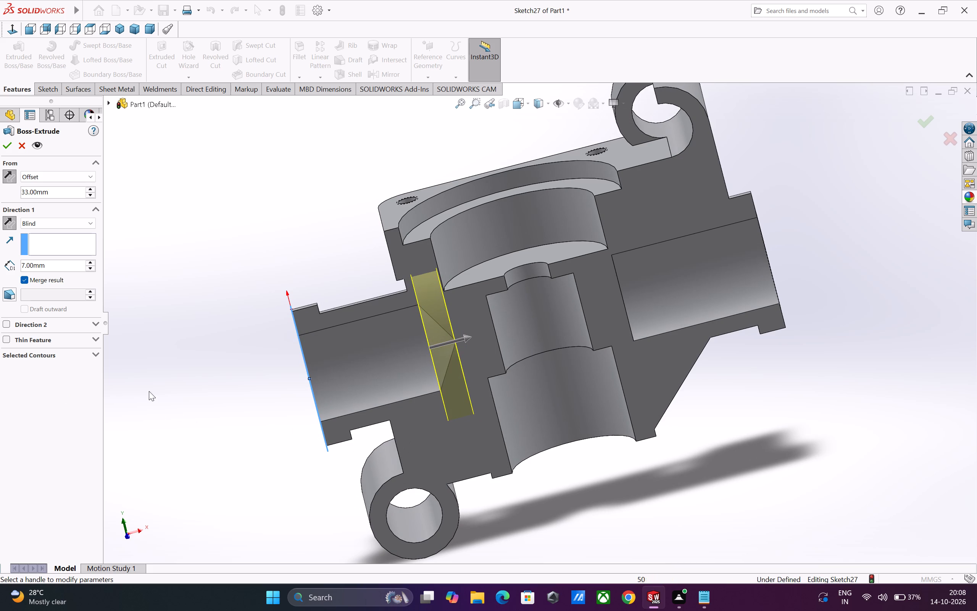
click(8, 147)
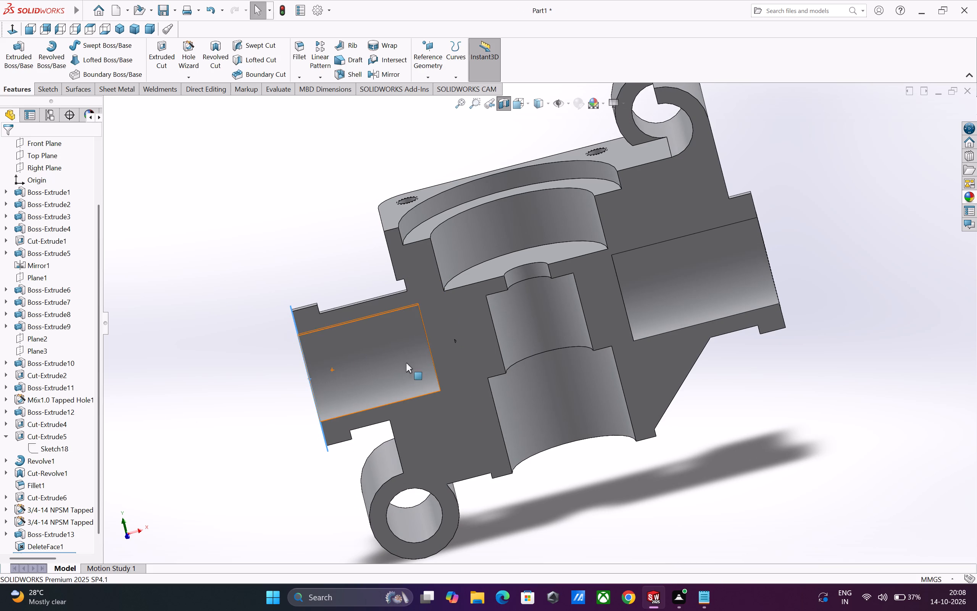
Edit the offset disc extrusion behind the lower-tube-side tapped hole and set its depth to 8 mm.
scroll(46, 525, down, 6)
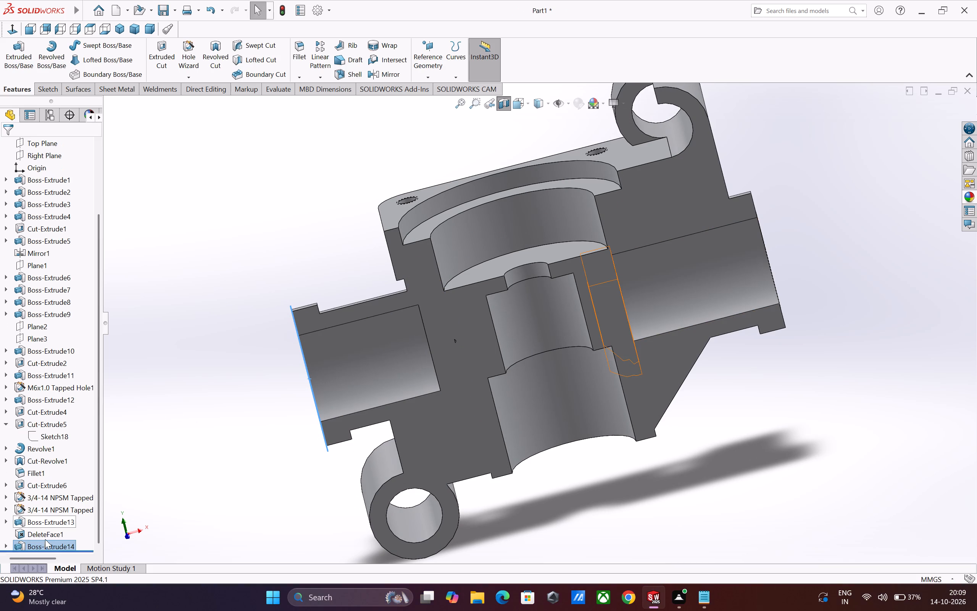
click(48, 543)
click(54, 515)
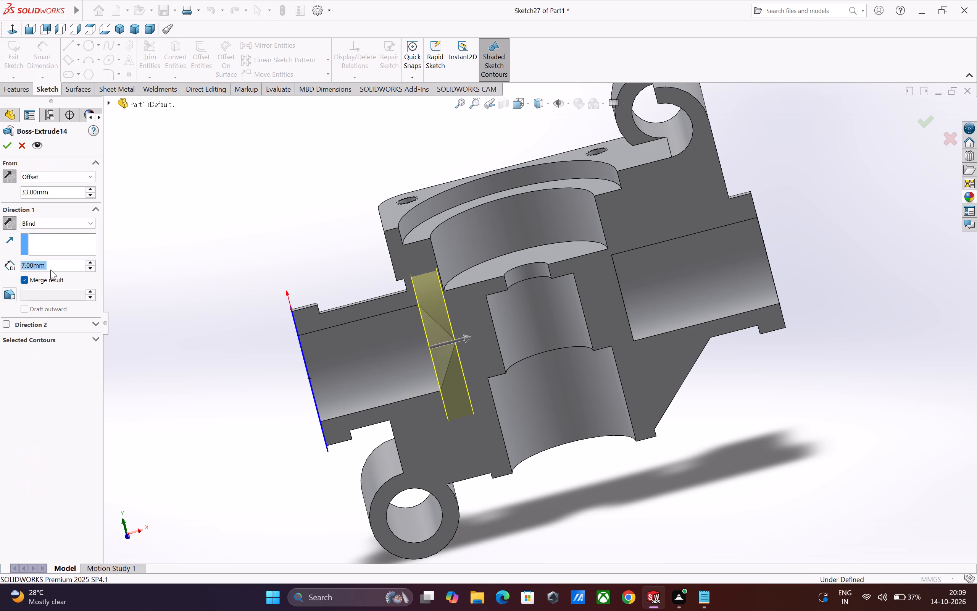
double_click(51, 267)
key(8)
key(Return)
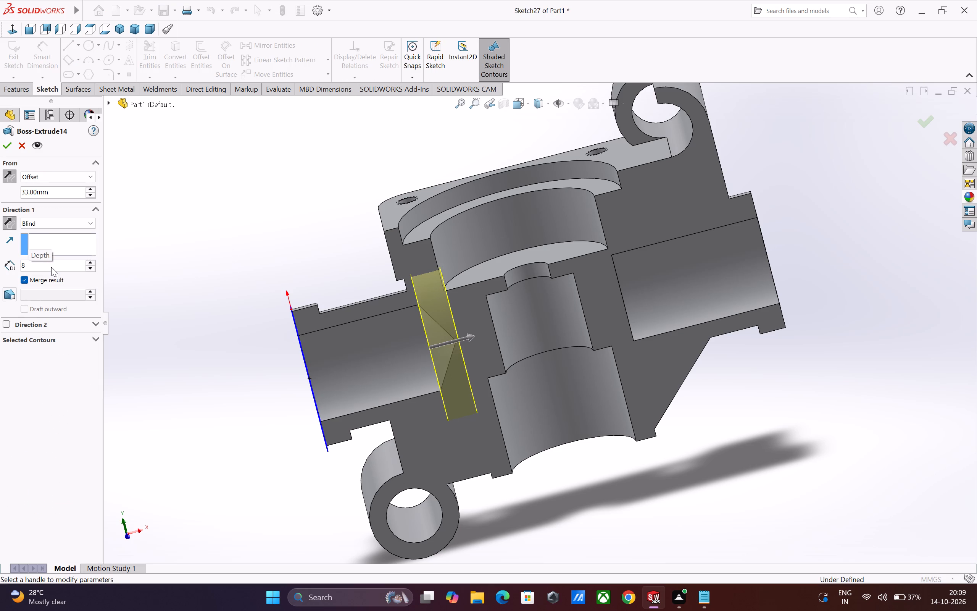
click(8, 147)
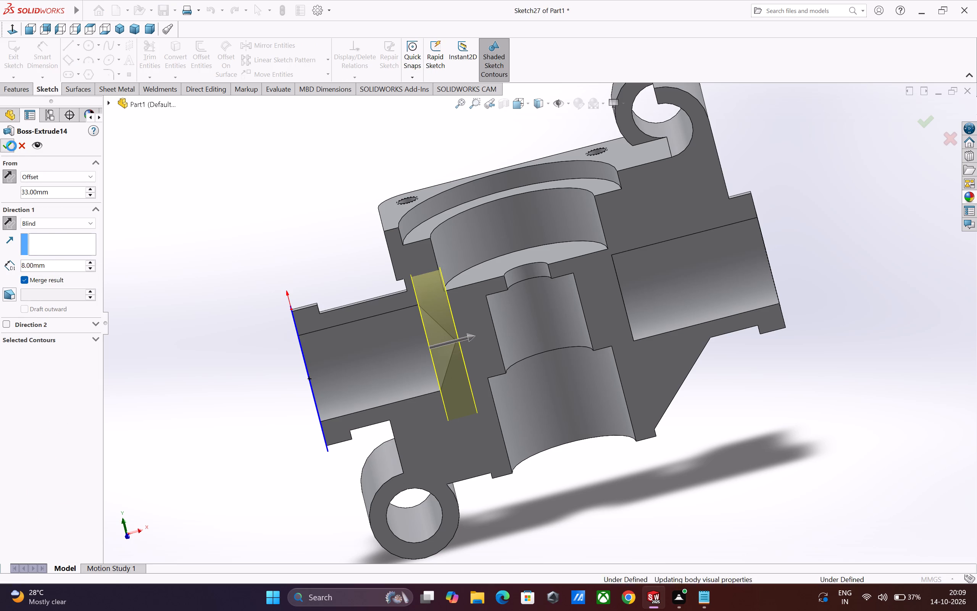
Delete and patch the two faces of the new disc that protrude into the large upper bore.
click(211, 91)
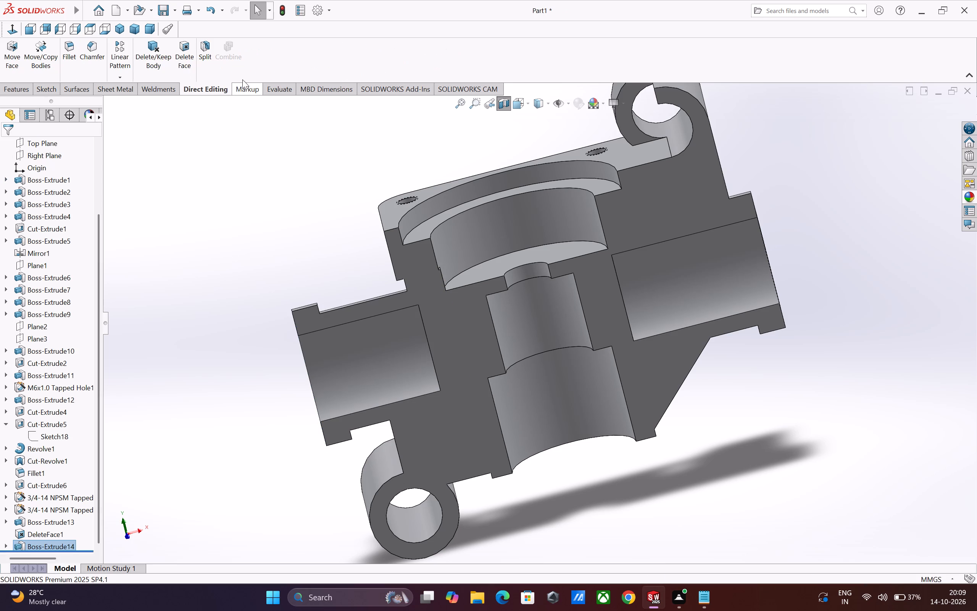
click(157, 54)
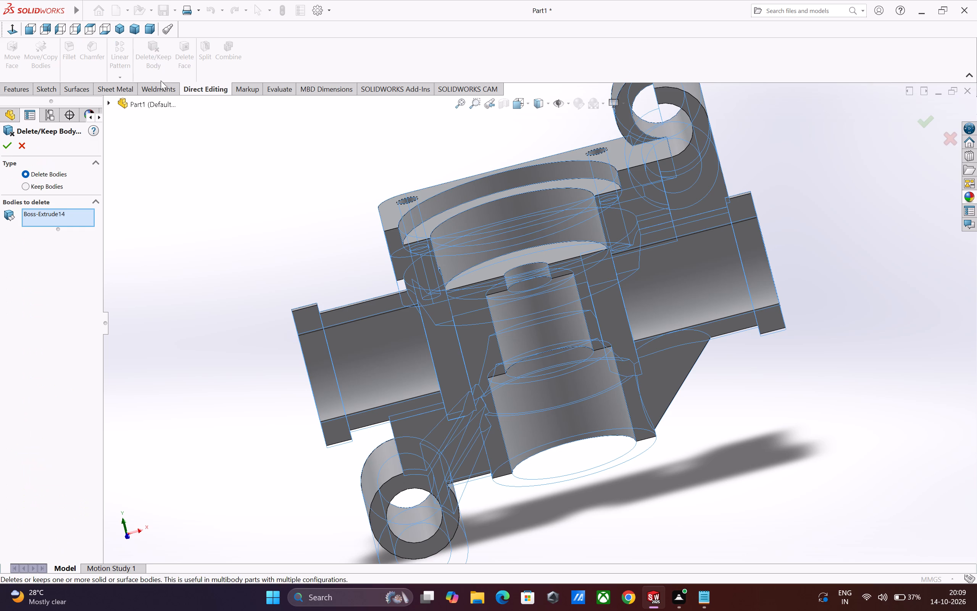
click(22, 147)
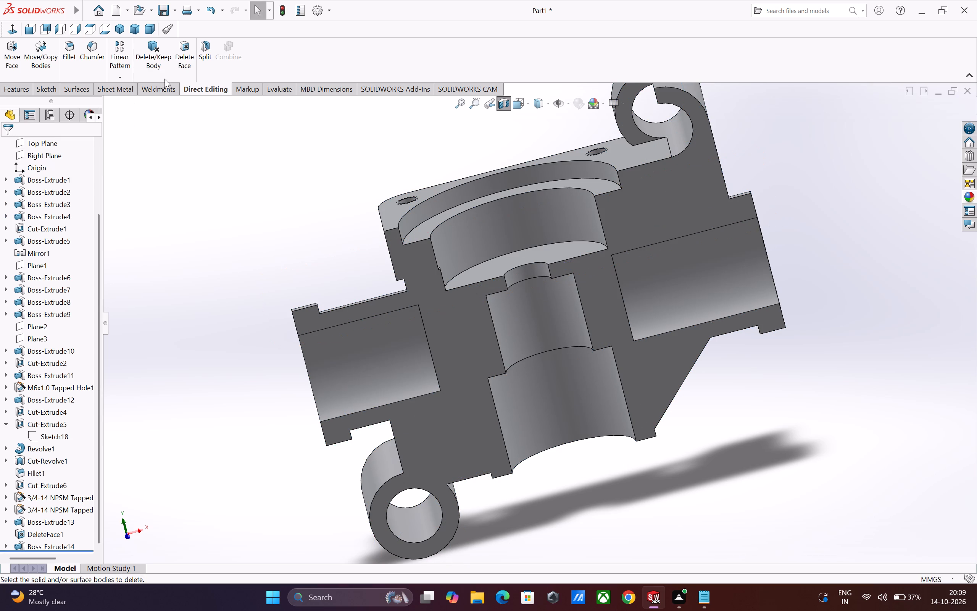
click(187, 59)
scroll(464, 246, down, 3)
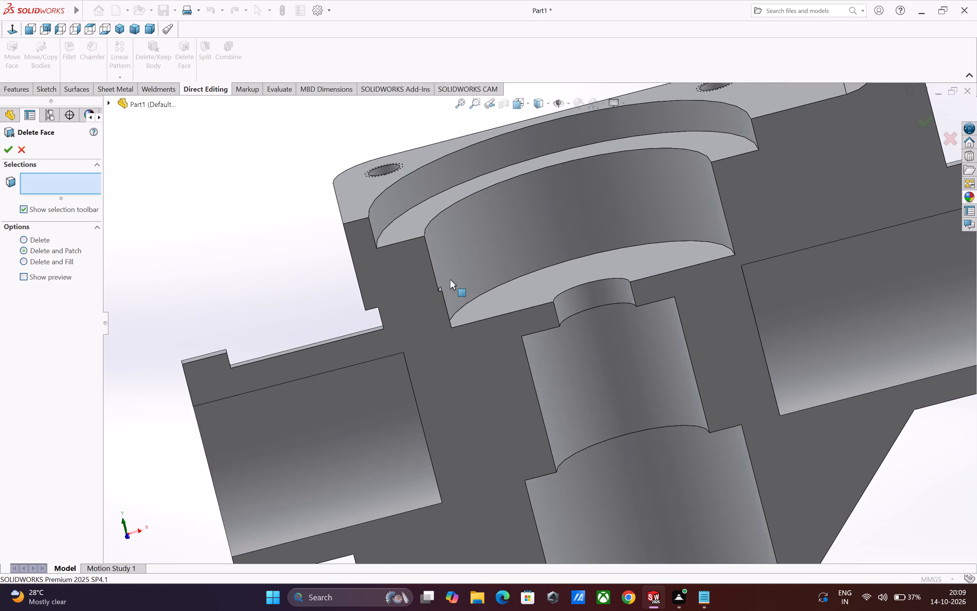
scroll(450, 280, down, 3)
click(450, 299)
middle_drag(494, 325, 489, 328)
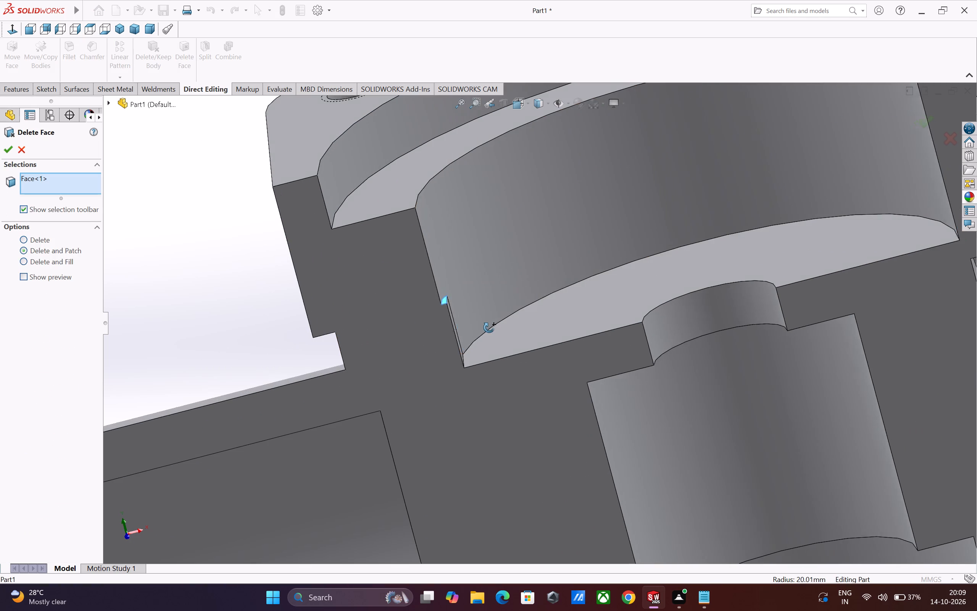
middle_drag(489, 328, 458, 346)
click(407, 354)
scroll(413, 358, up, 6)
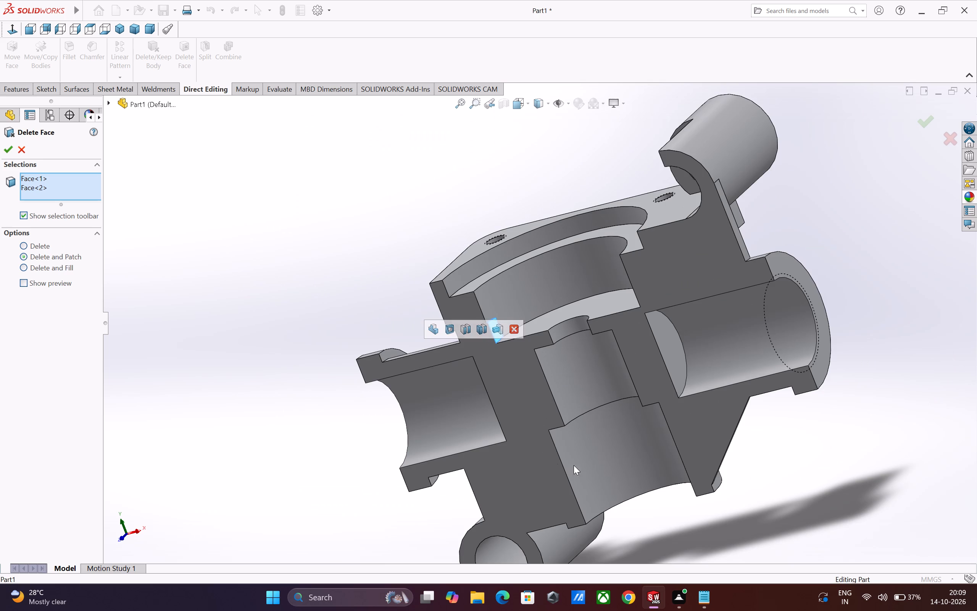
scroll(584, 465, down, 1)
click(5, 148)
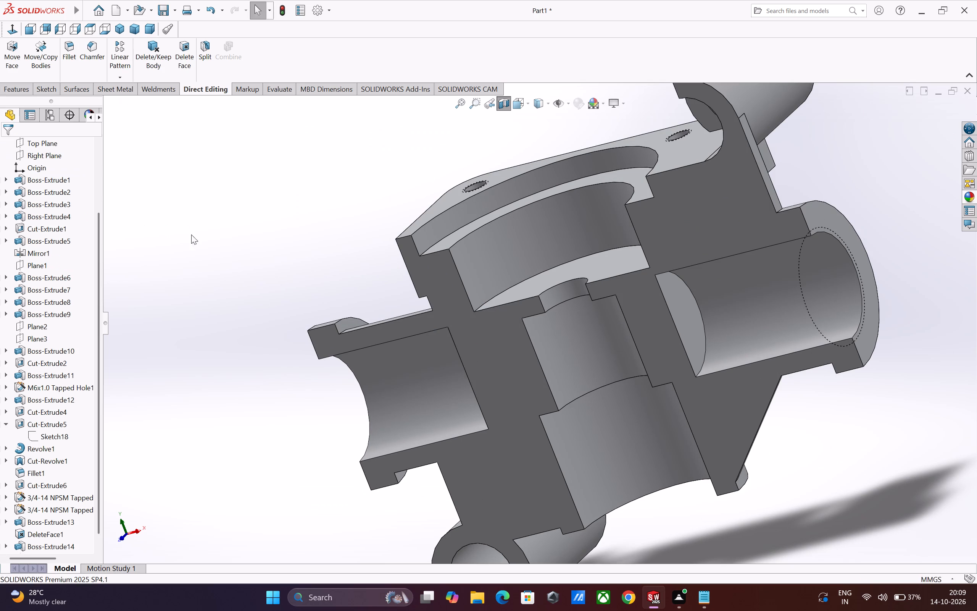
click(221, 237)
Sketch a circle of about 24 mm radius on the flat bottom of the upper-tube-side tapped hole, centred on the hole.
scroll(258, 292, up, 1)
middle_drag(276, 292, 339, 305)
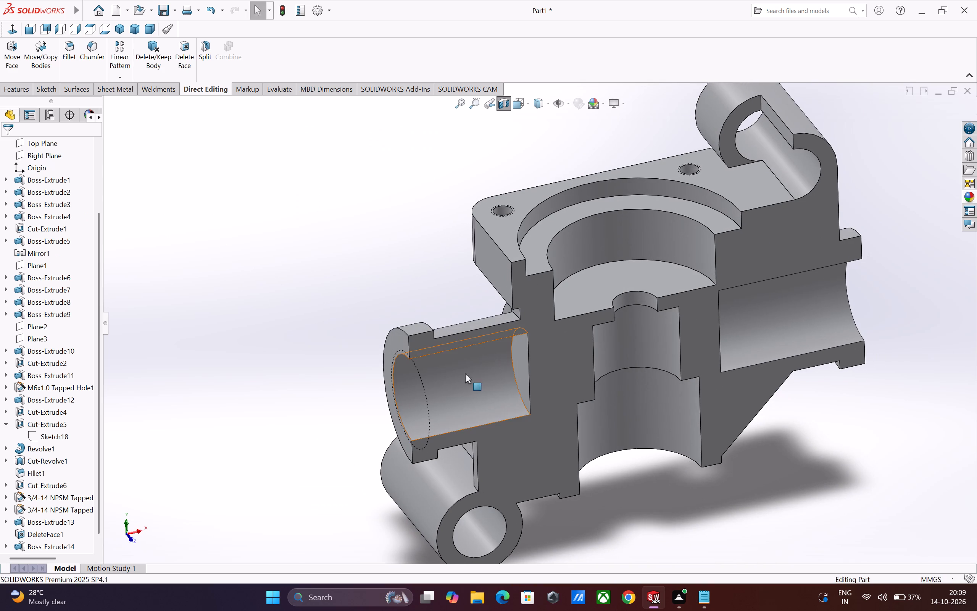
scroll(462, 379, up, 4)
middle_drag(619, 480, 610, 483)
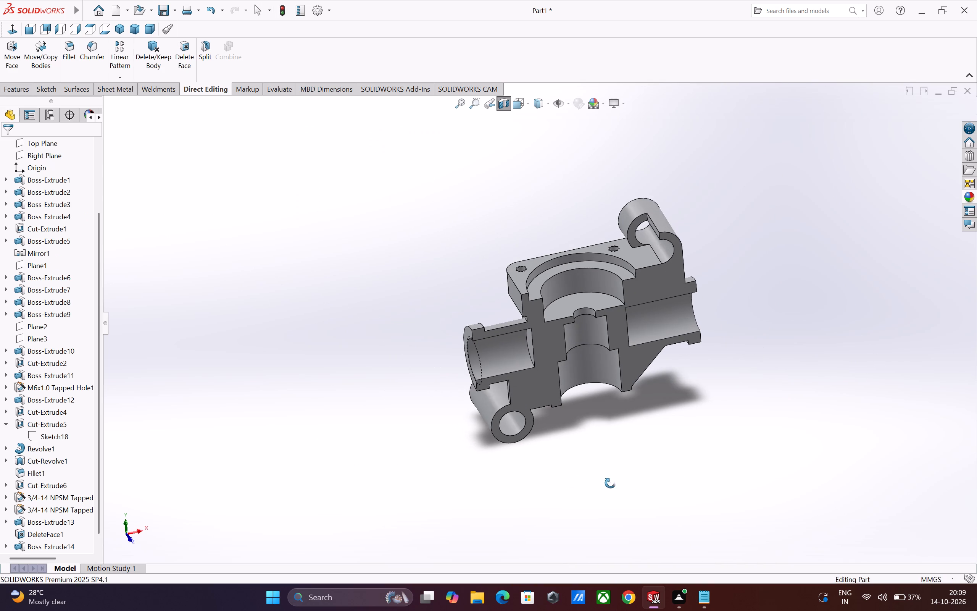
middle_drag(610, 483, 605, 487)
middle_drag(728, 455, 677, 464)
click(618, 314)
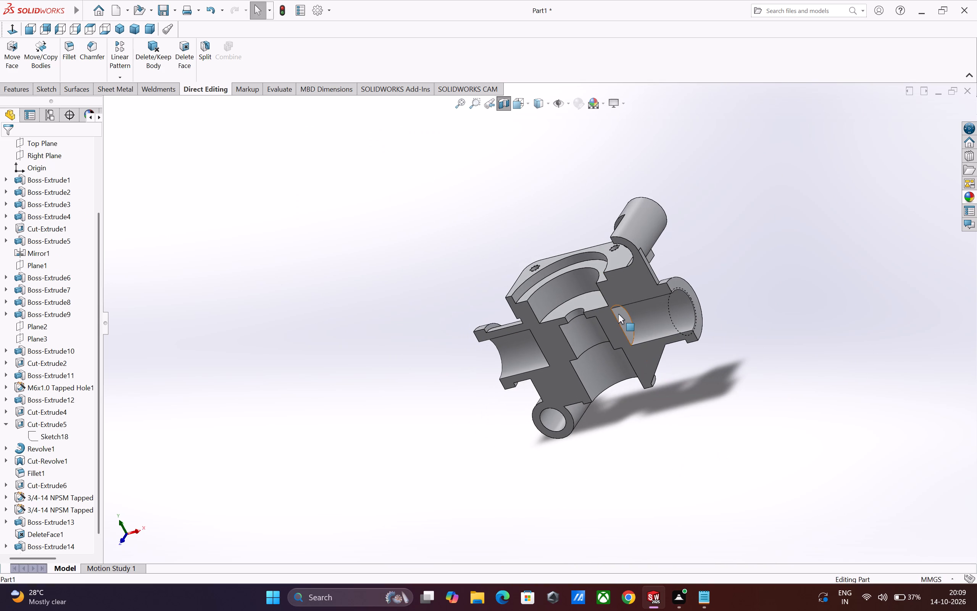
click(657, 289)
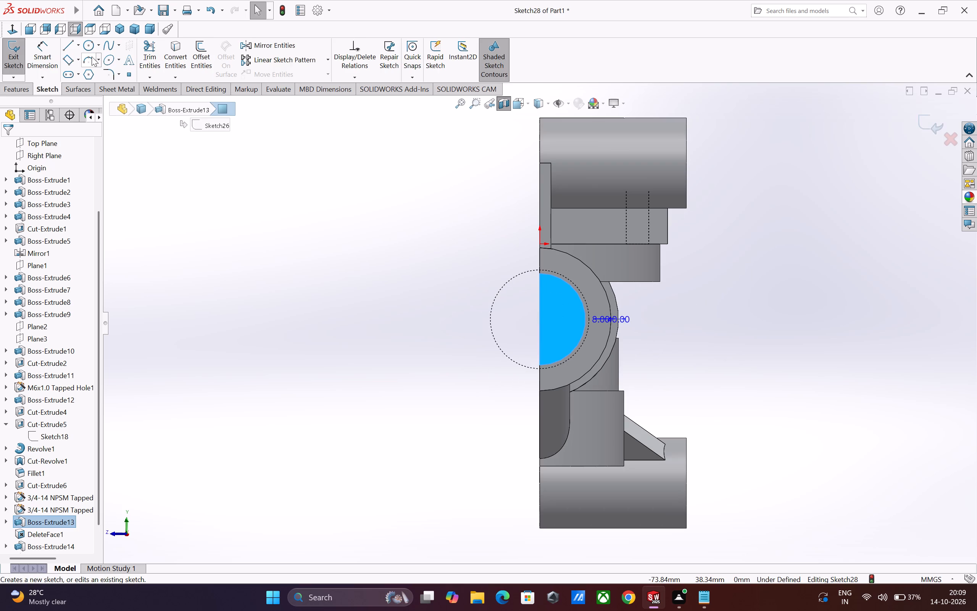
click(88, 47)
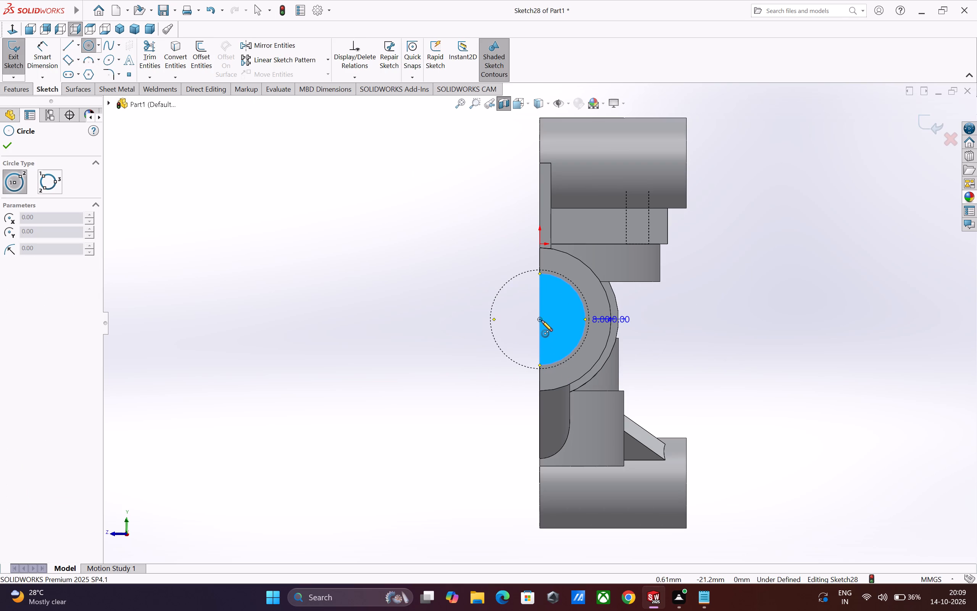
click(540, 320)
click(629, 335)
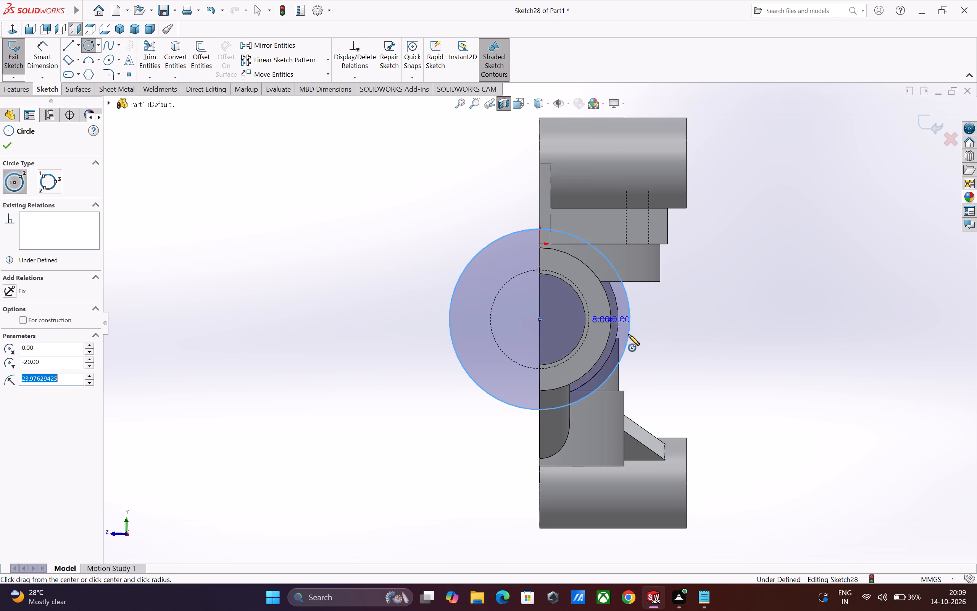
Dimension the circle's diameter as 20 mm.
click(43, 61)
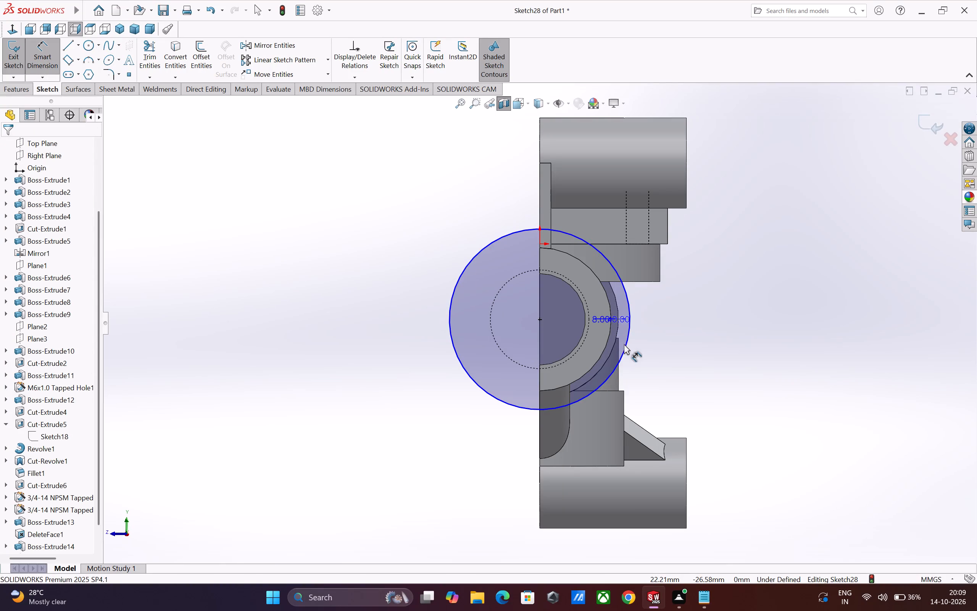
click(627, 344)
click(657, 348)
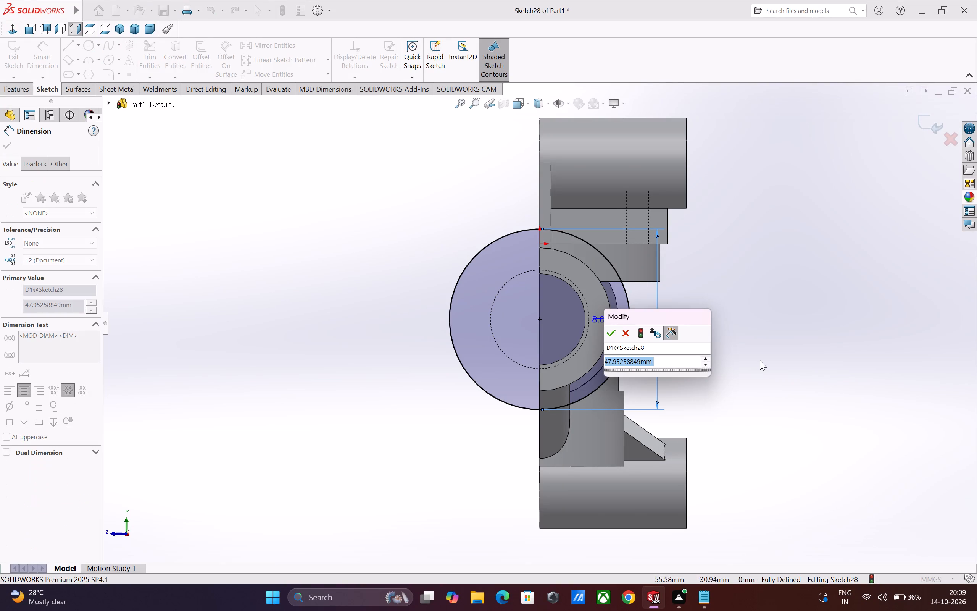
key(2)
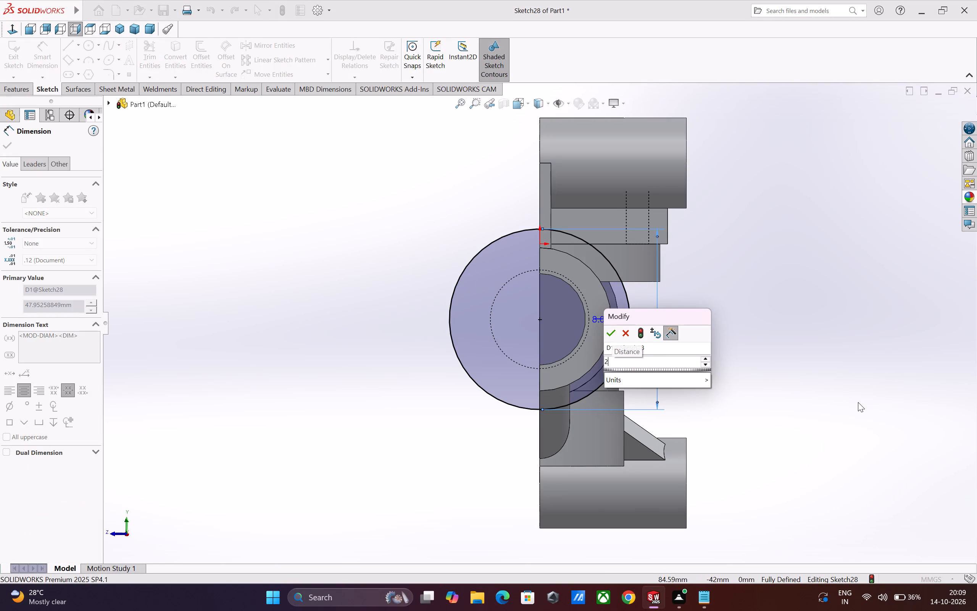
key(0)
key(Return)
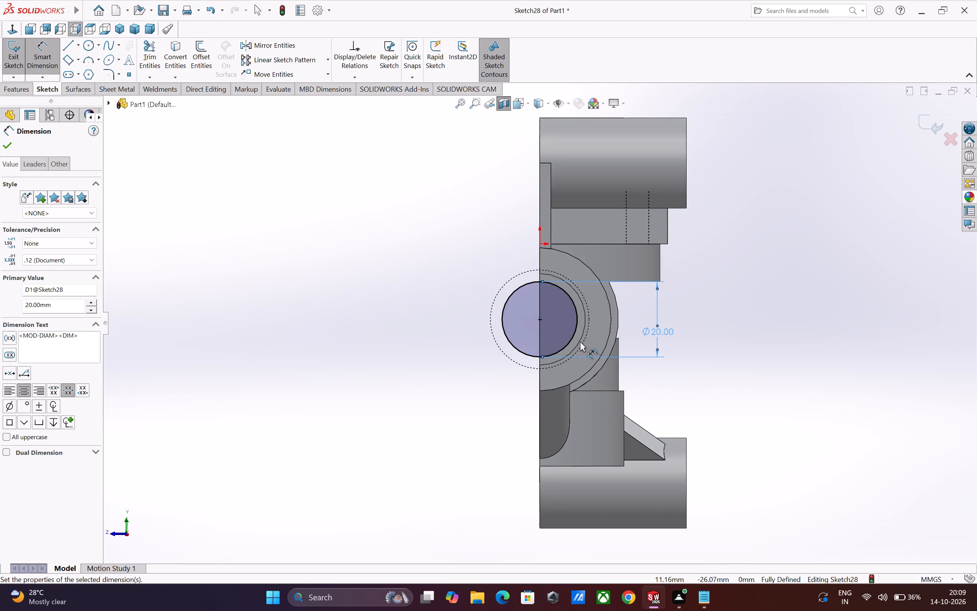
scroll(567, 317, down, 1)
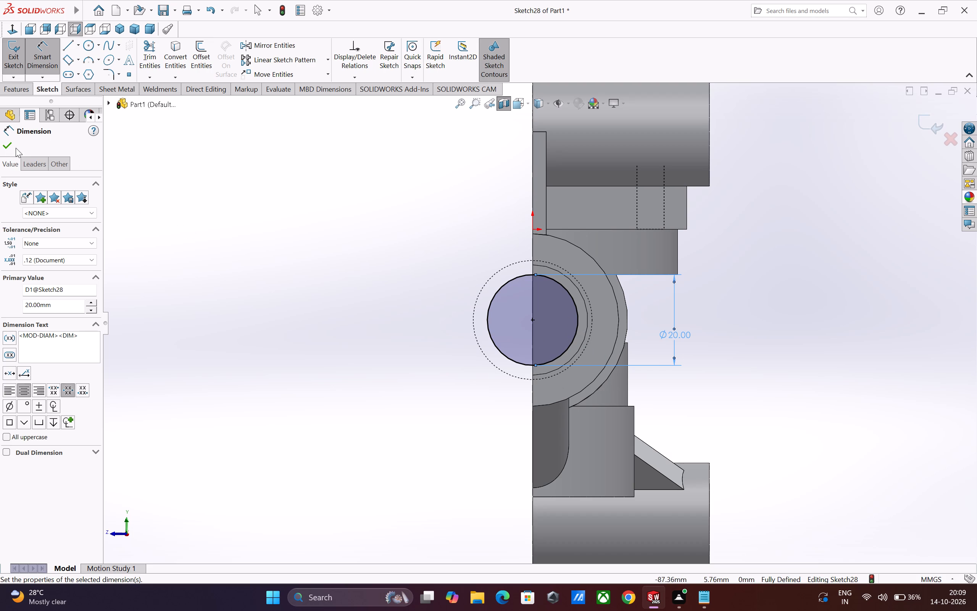
click(11, 147)
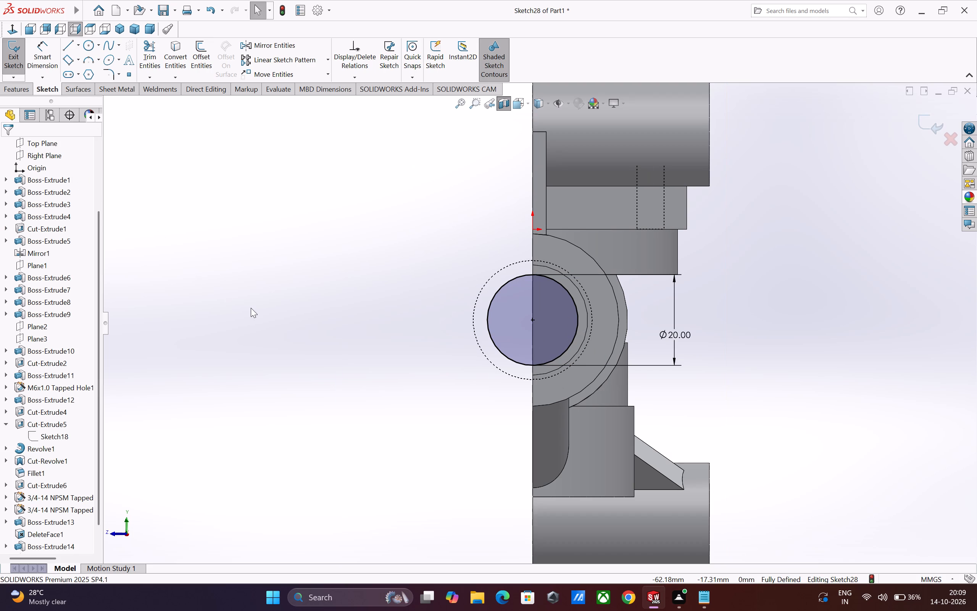
Cut-extrude the 20 mm circle to a blind depth of 7 mm inward from the upper-tube-side tapped hole's flat bottom.
middle_drag(255, 309, 338, 340)
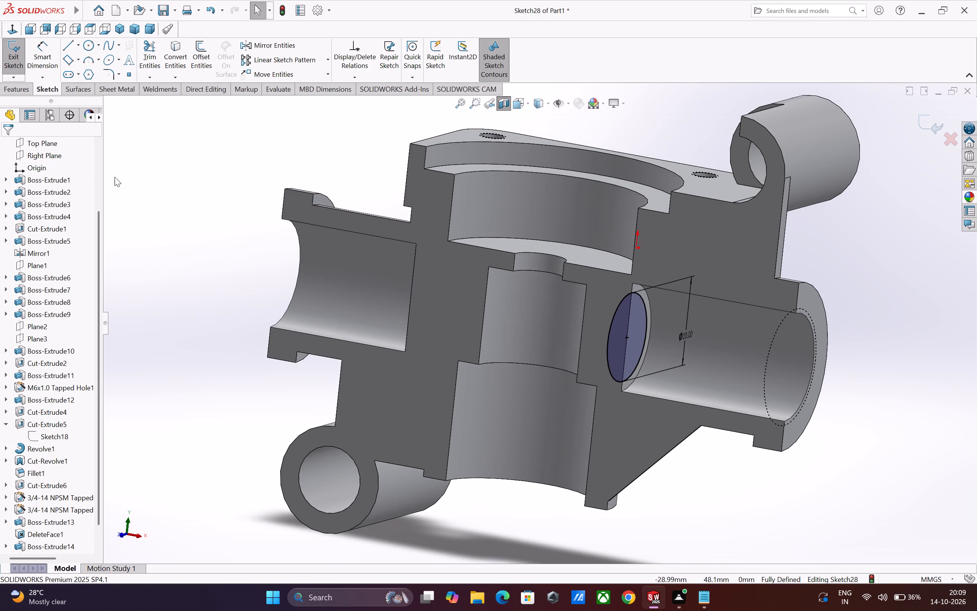
click(26, 89)
click(162, 63)
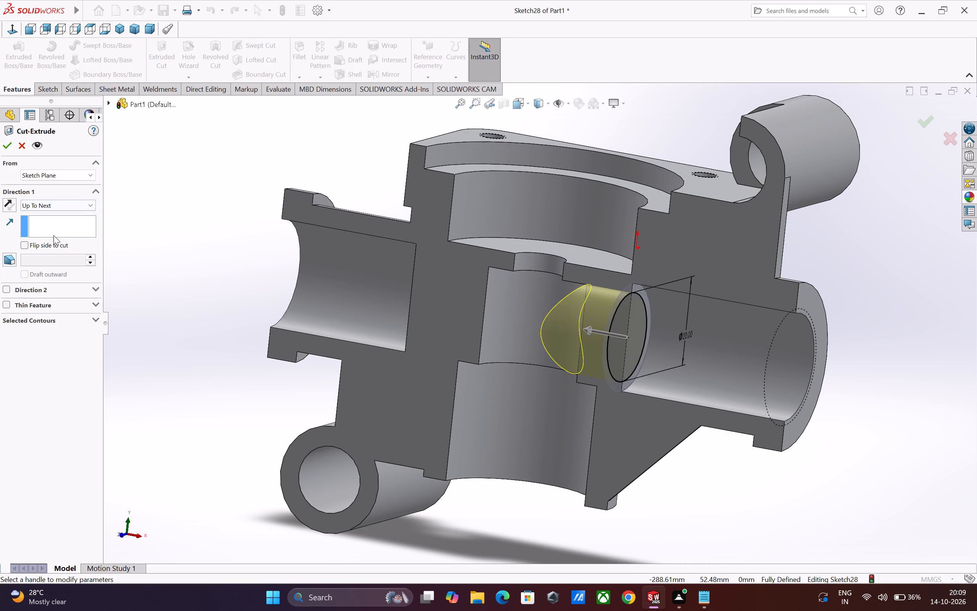
click(60, 207)
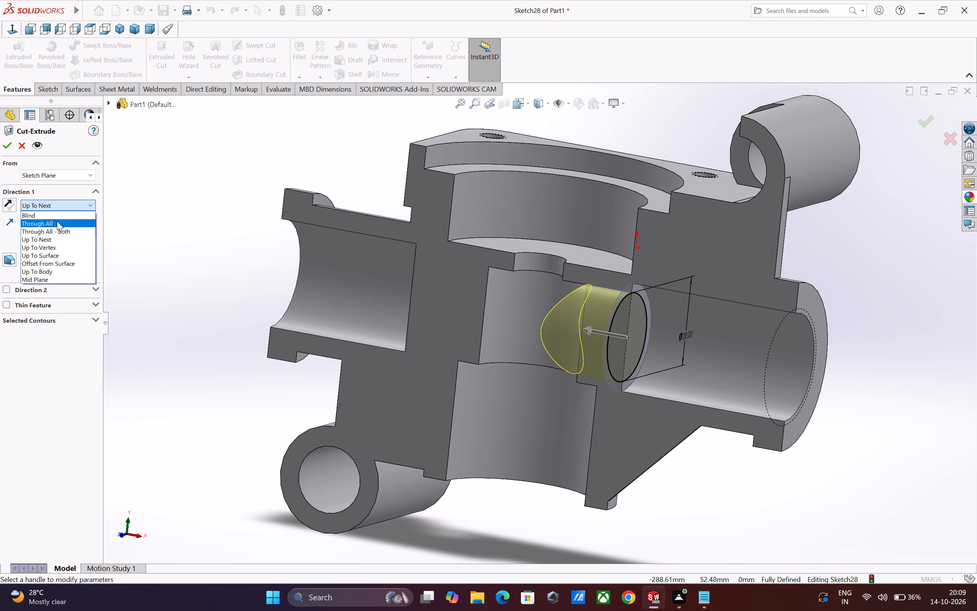
click(55, 217)
middle_drag(269, 362, 307, 368)
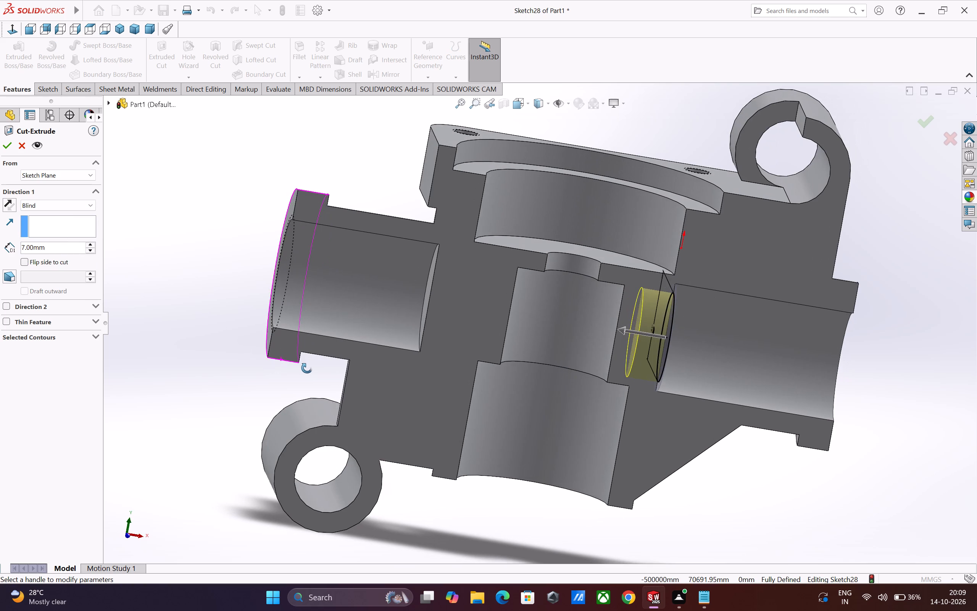
middle_drag(307, 368, 301, 372)
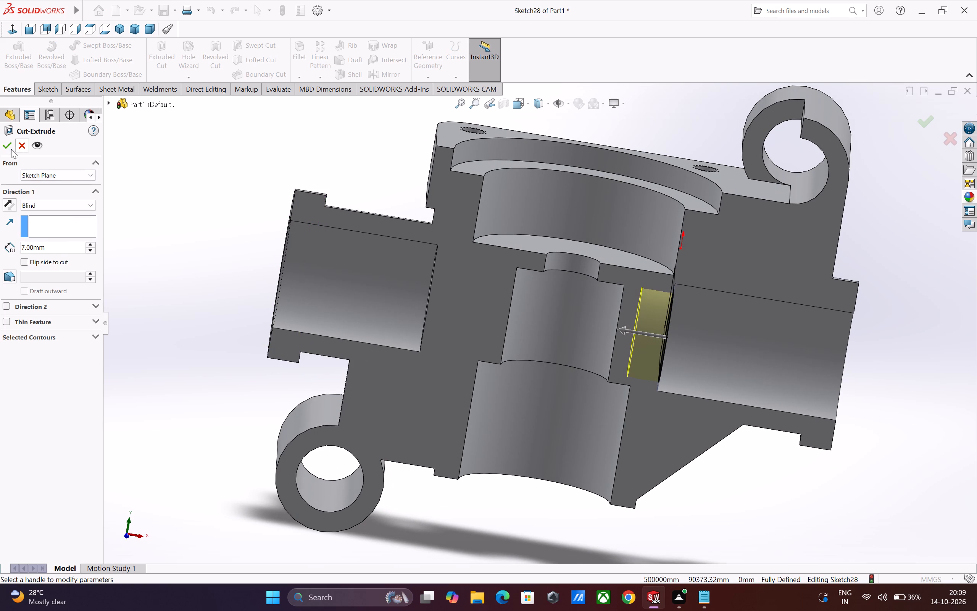
click(9, 147)
click(258, 252)
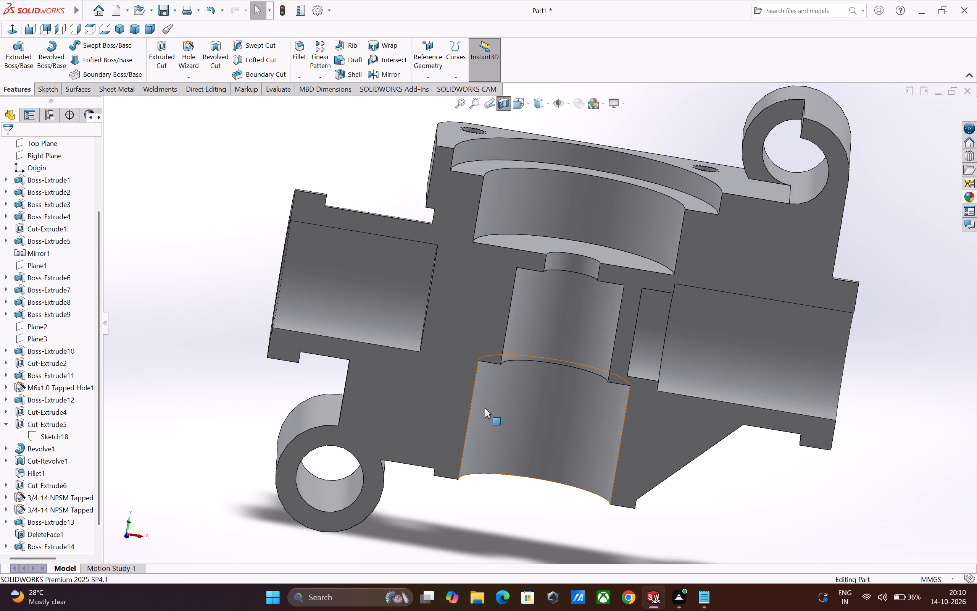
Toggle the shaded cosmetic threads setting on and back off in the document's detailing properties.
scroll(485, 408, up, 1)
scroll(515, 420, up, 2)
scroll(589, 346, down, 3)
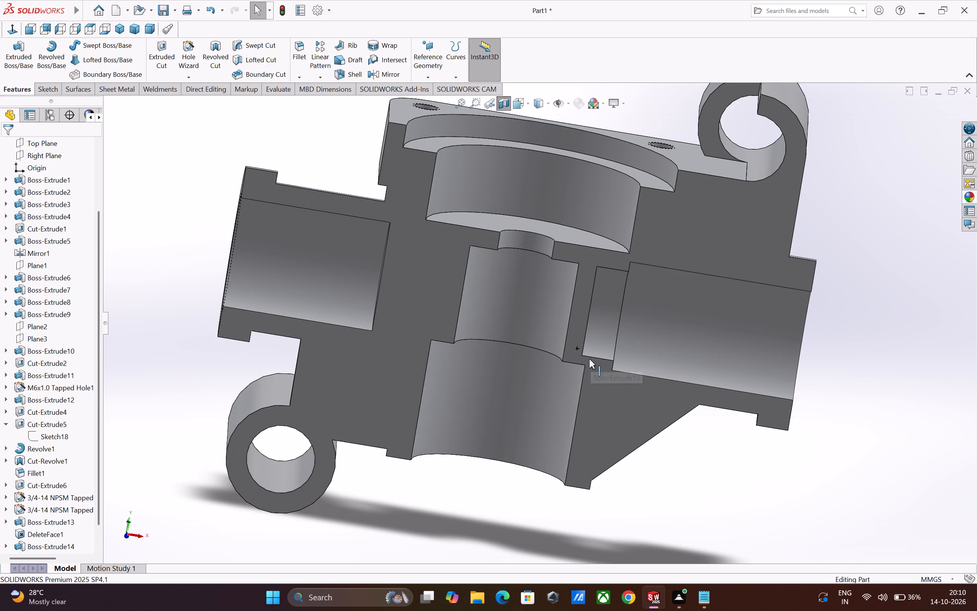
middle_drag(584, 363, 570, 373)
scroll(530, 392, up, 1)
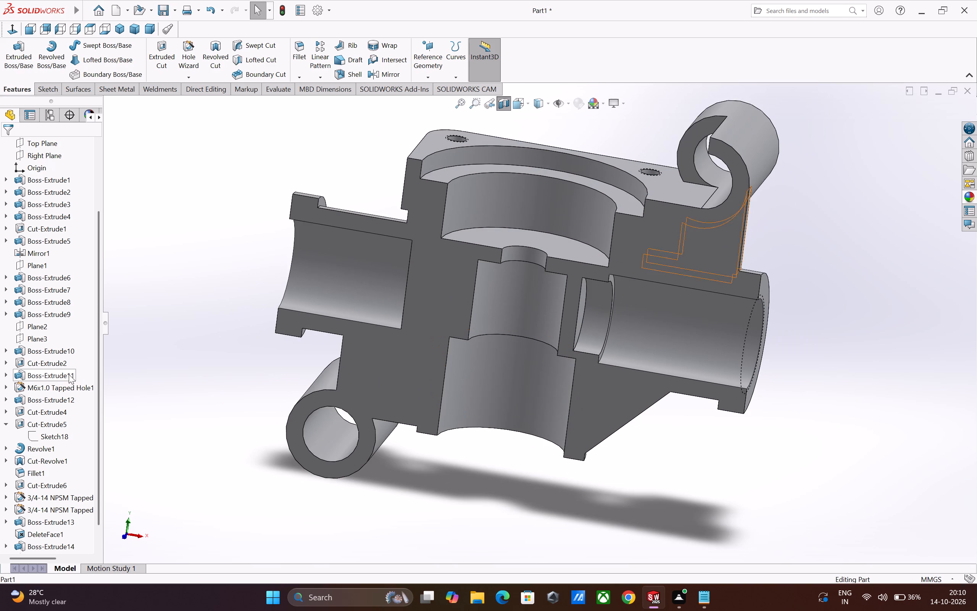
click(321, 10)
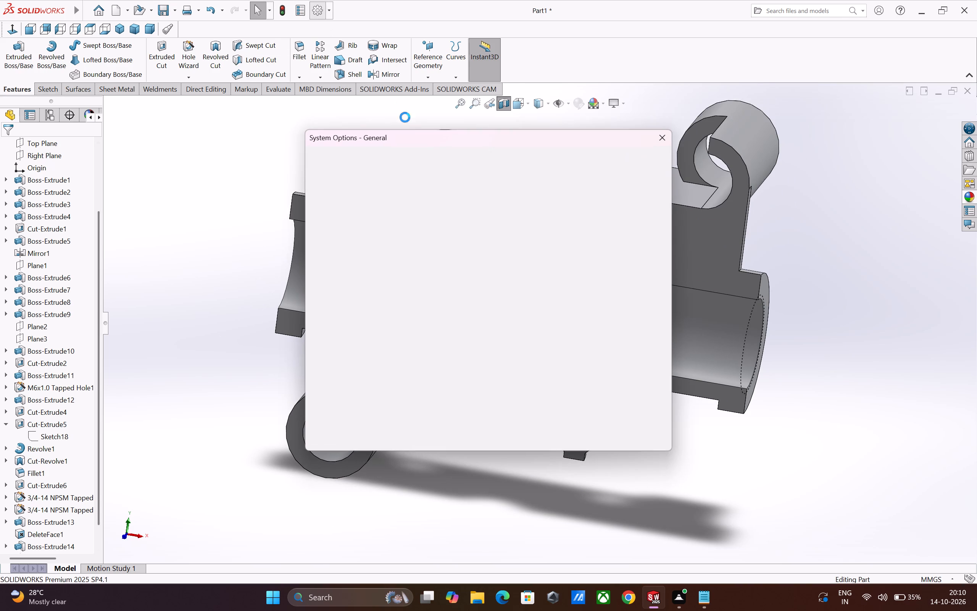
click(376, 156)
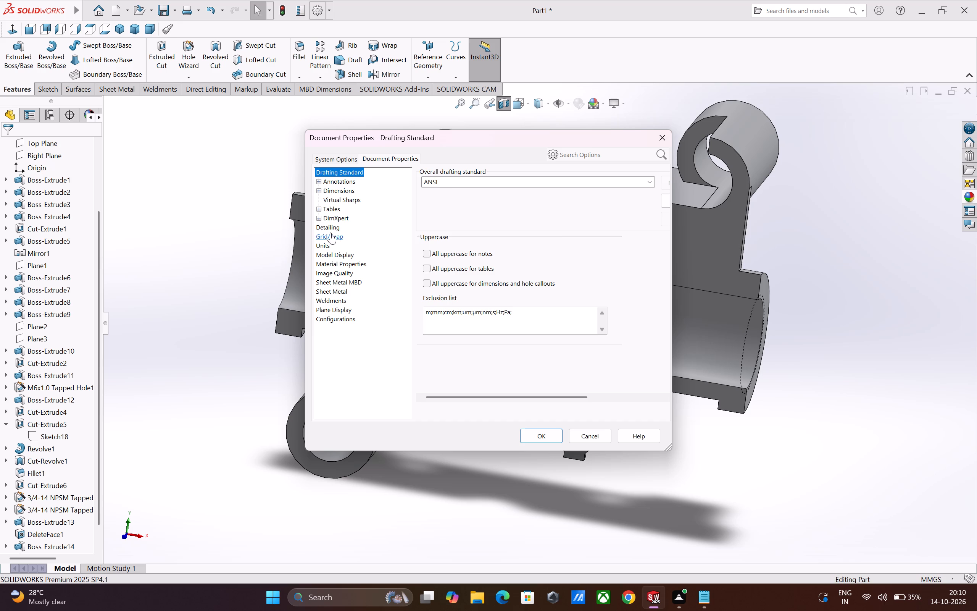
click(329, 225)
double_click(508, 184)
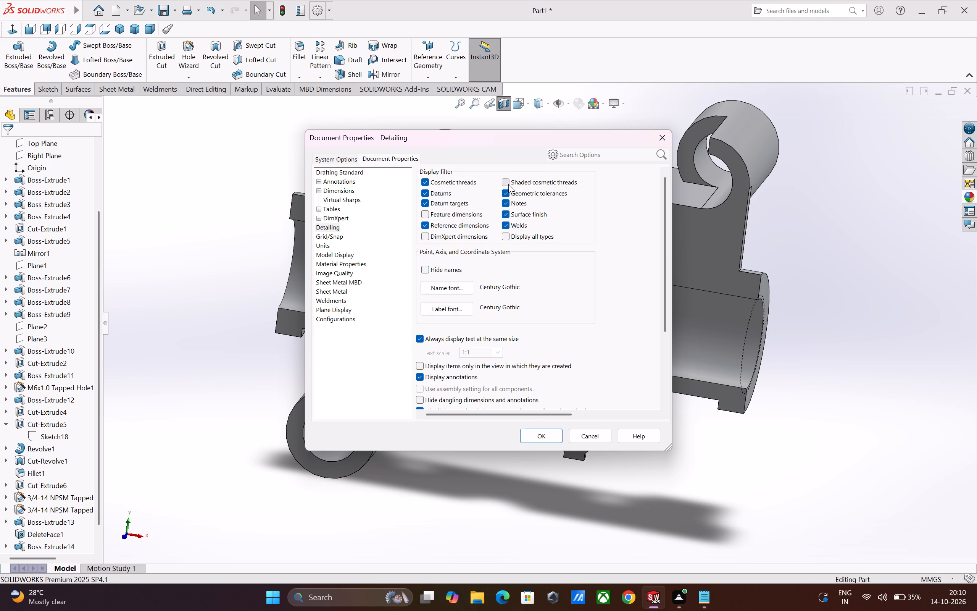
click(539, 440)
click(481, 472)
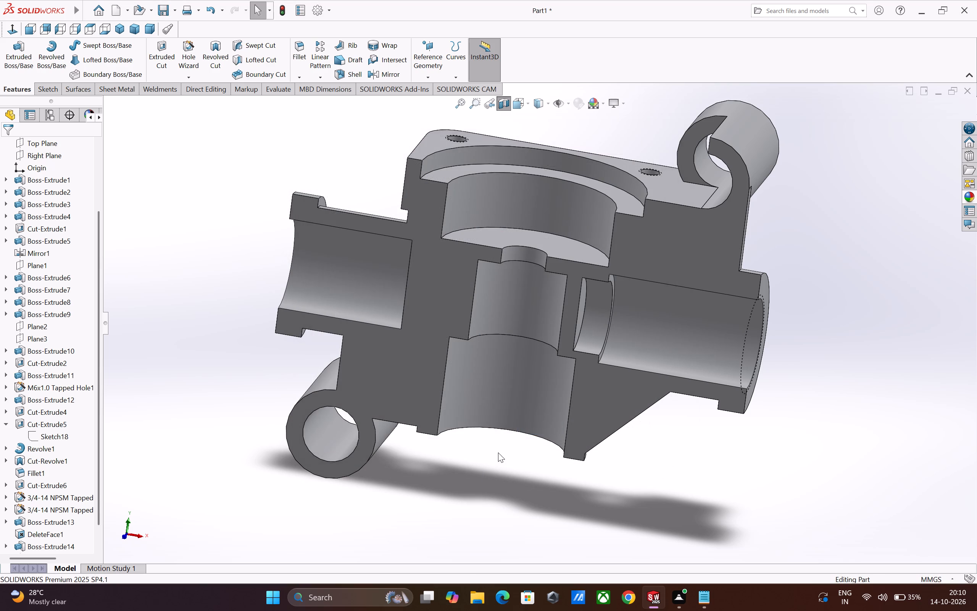
Edit the 20 mm circle cut to start from the lower-tube-side tapped hole's flat bottom face and reverse its direction.
scroll(499, 448, up, 2)
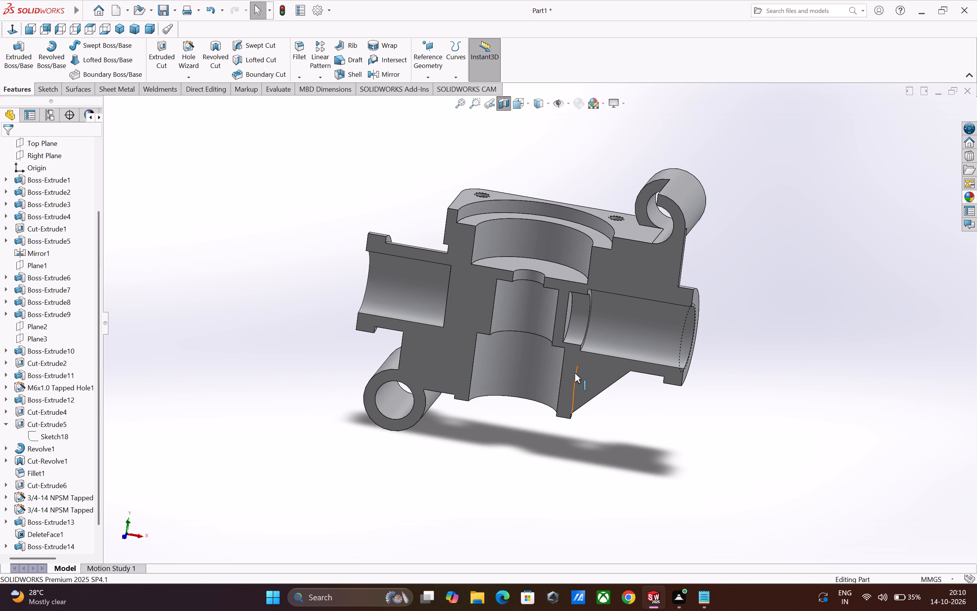
scroll(575, 373, up, 1)
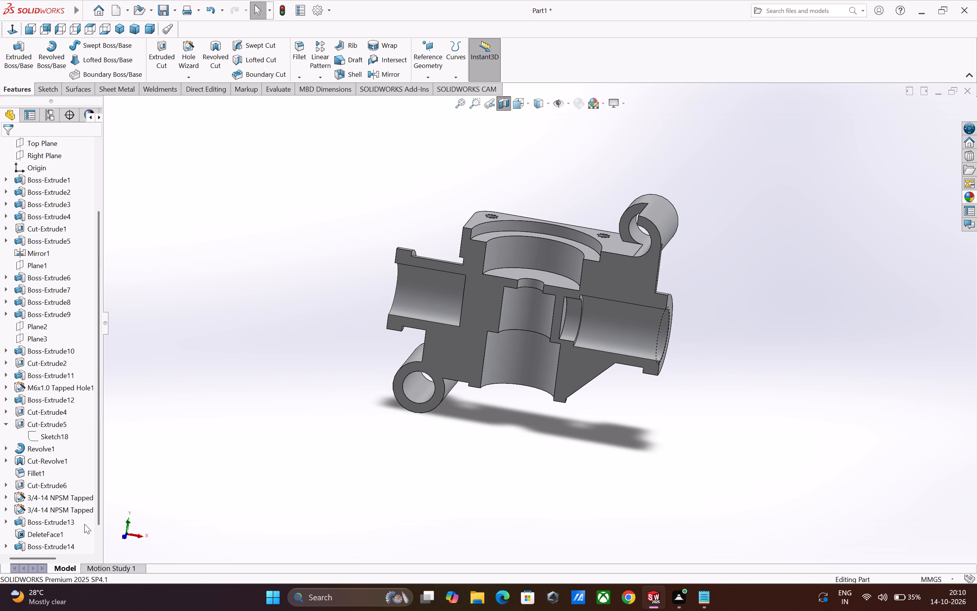
scroll(73, 528, down, 2)
click(63, 543)
click(69, 511)
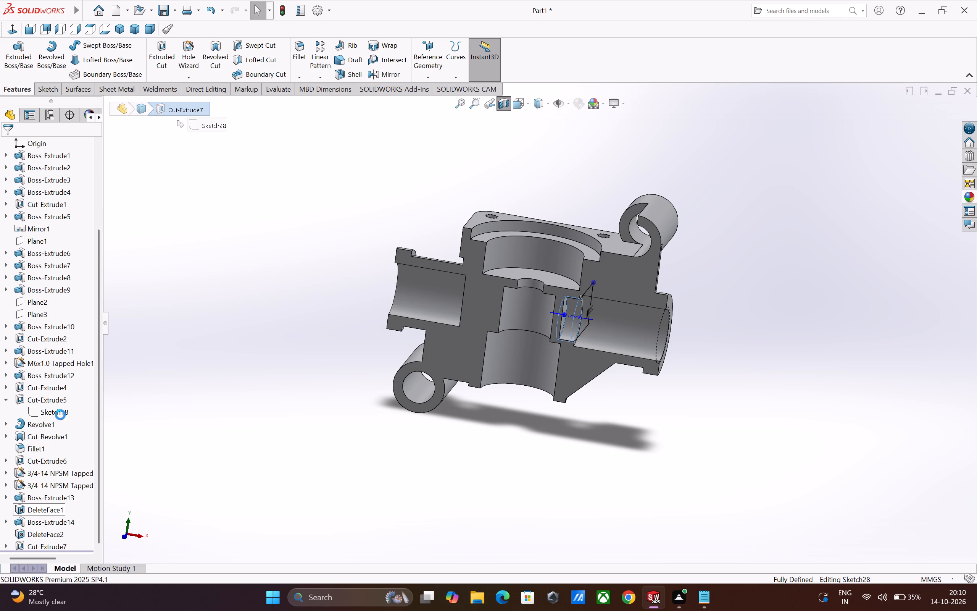
click(58, 173)
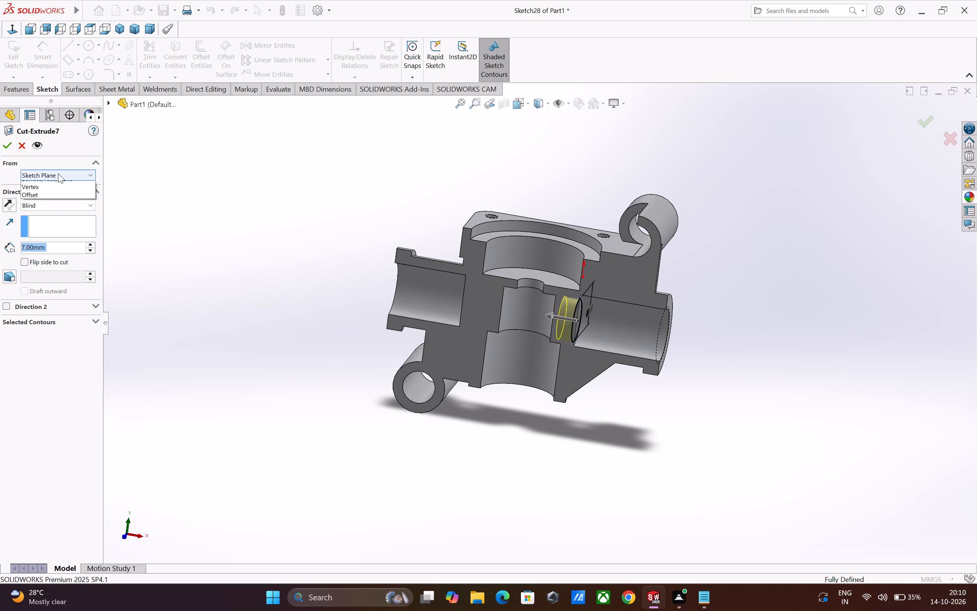
click(53, 191)
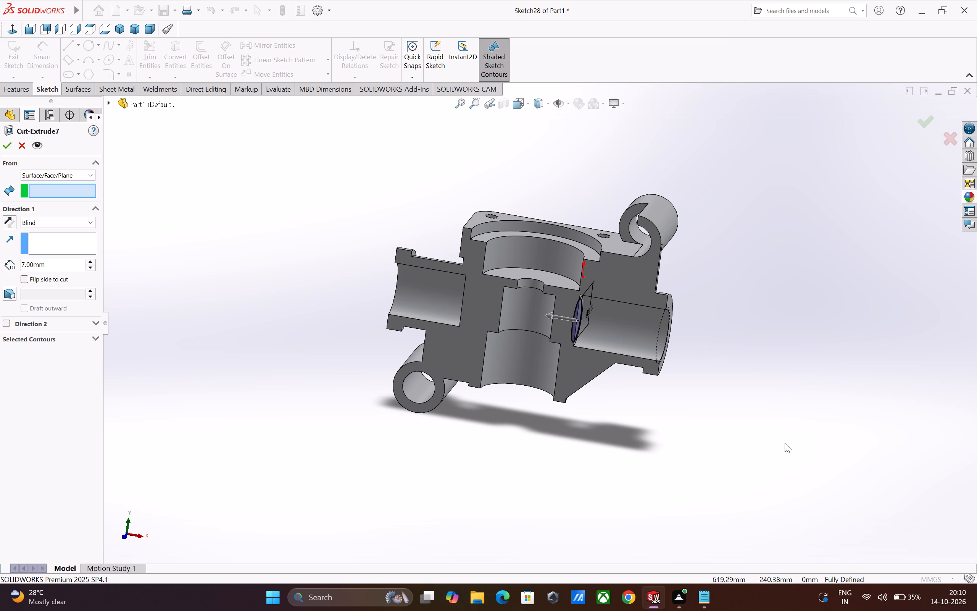
scroll(505, 331, down, 1)
scroll(537, 331, down, 1)
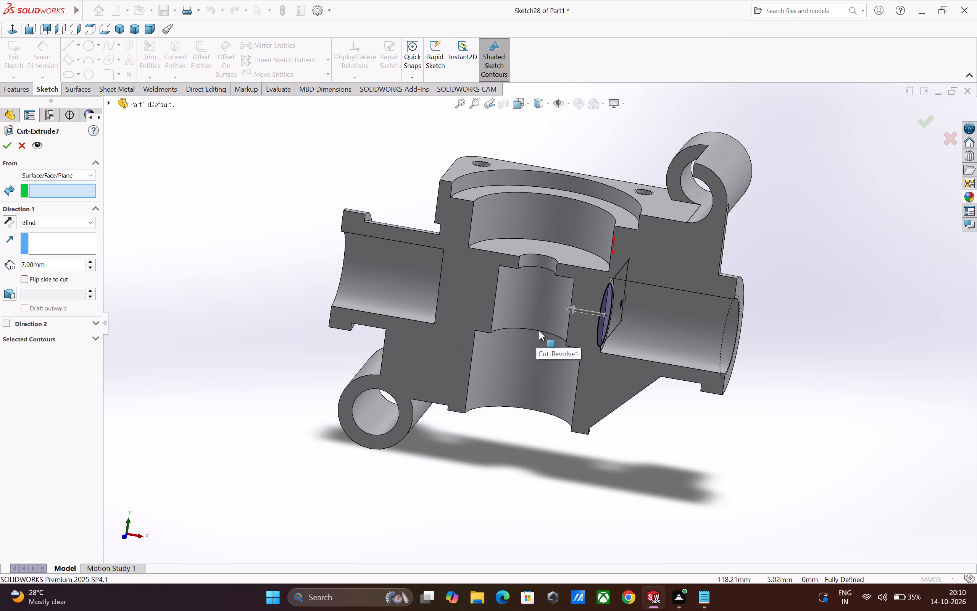
middle_drag(534, 334, 510, 347)
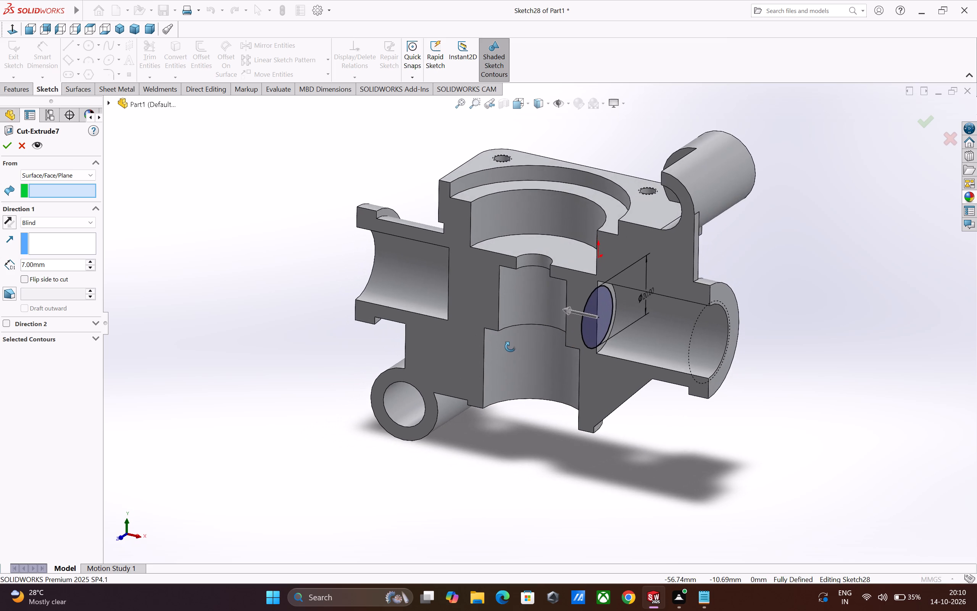
middle_drag(510, 347, 588, 318)
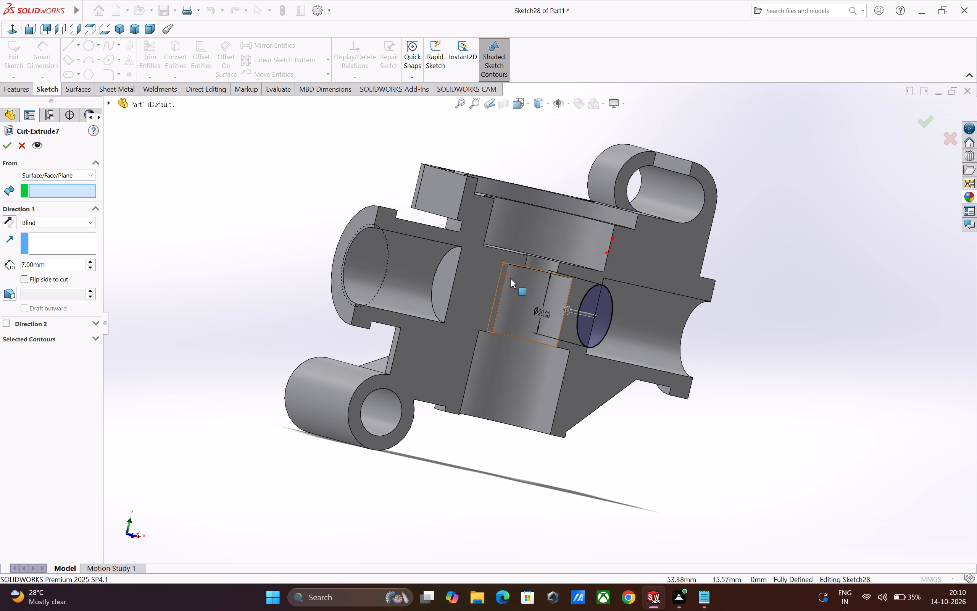
click(448, 273)
click(9, 218)
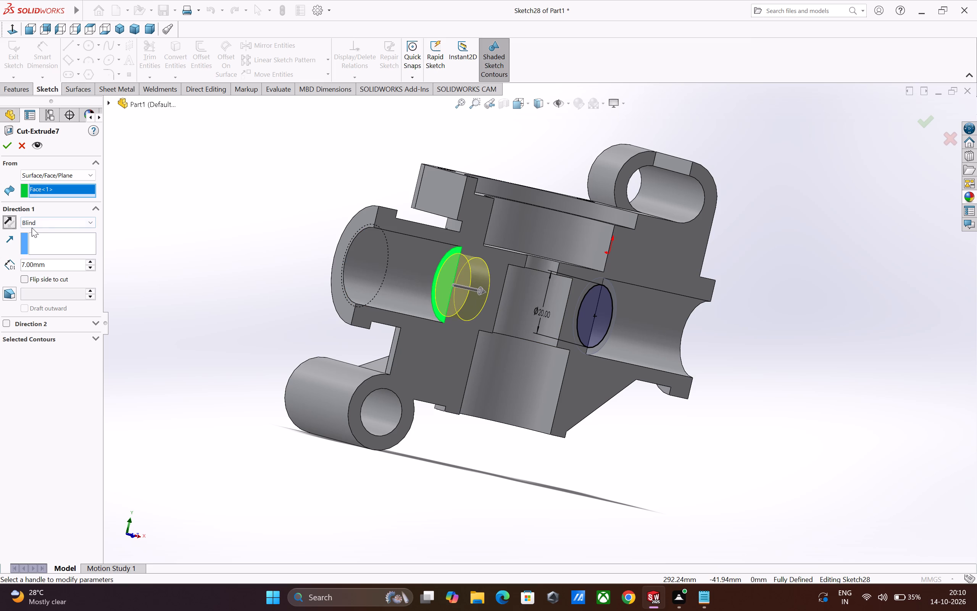
Set the edited cut's end condition to Up To Next so it runs into the central bore.
click(42, 225)
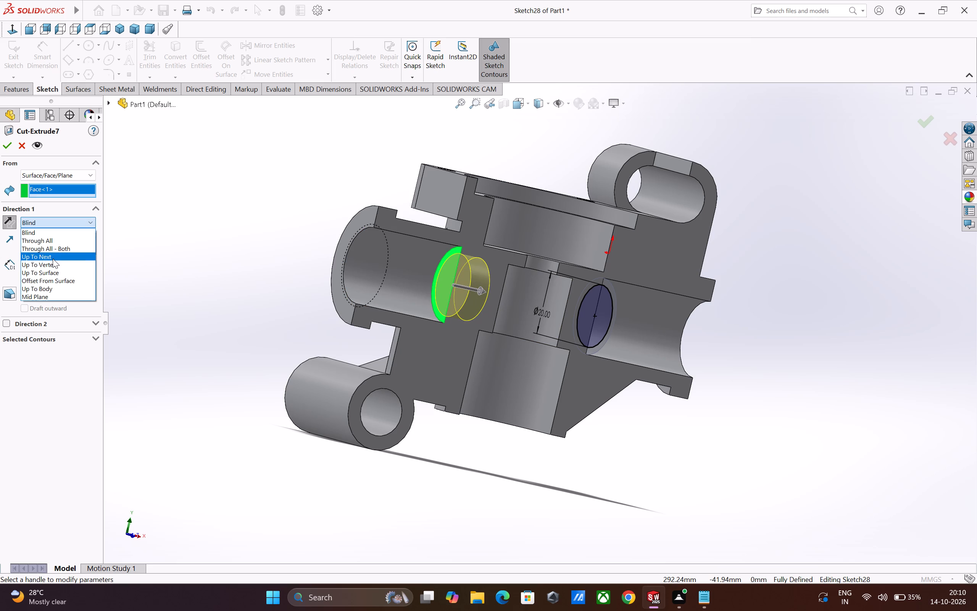
click(53, 259)
middle_drag(268, 362, 240, 374)
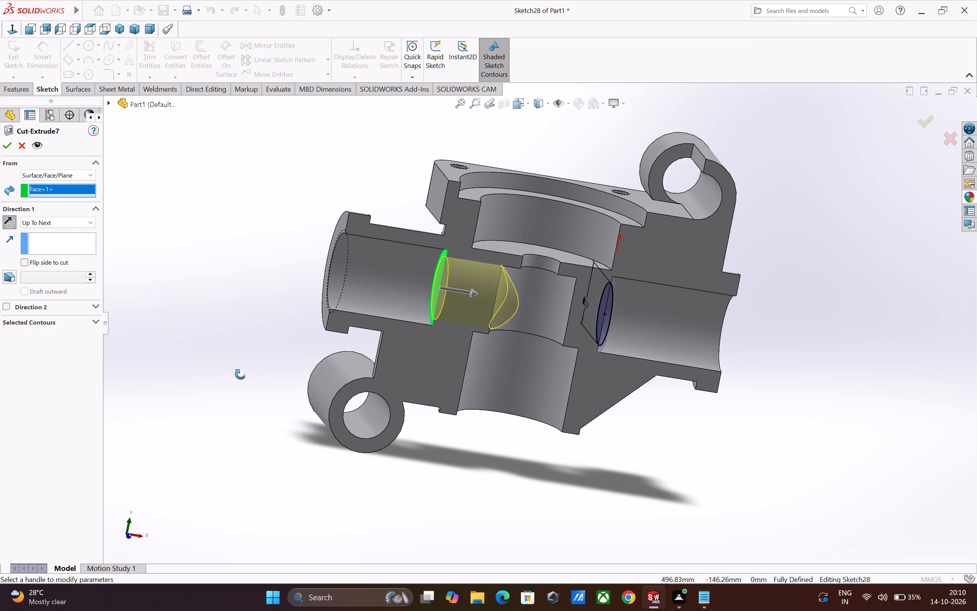
middle_drag(240, 374, 235, 377)
scroll(522, 322, up, 2)
middle_drag(522, 327, 505, 335)
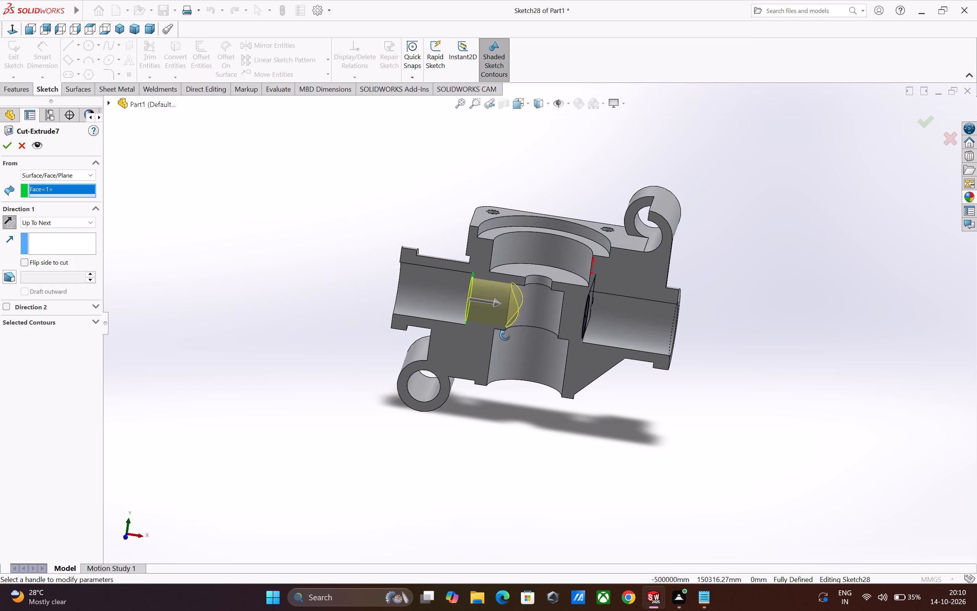
middle_drag(505, 335, 498, 339)
scroll(515, 333, down, 2)
middle_drag(528, 356, 520, 361)
scroll(433, 348, up, 2)
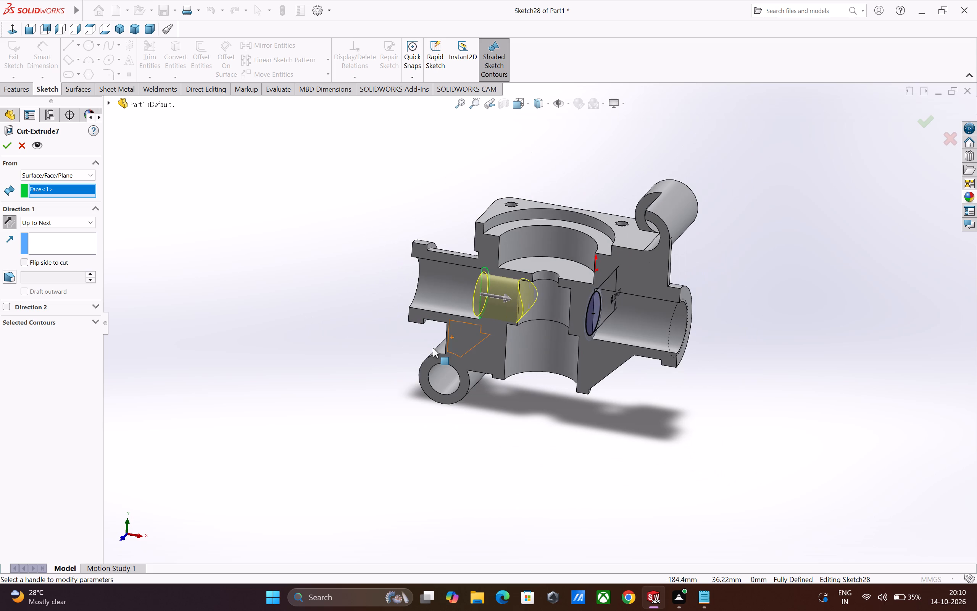
scroll(560, 346, down, 3)
middle_drag(557, 347, 570, 346)
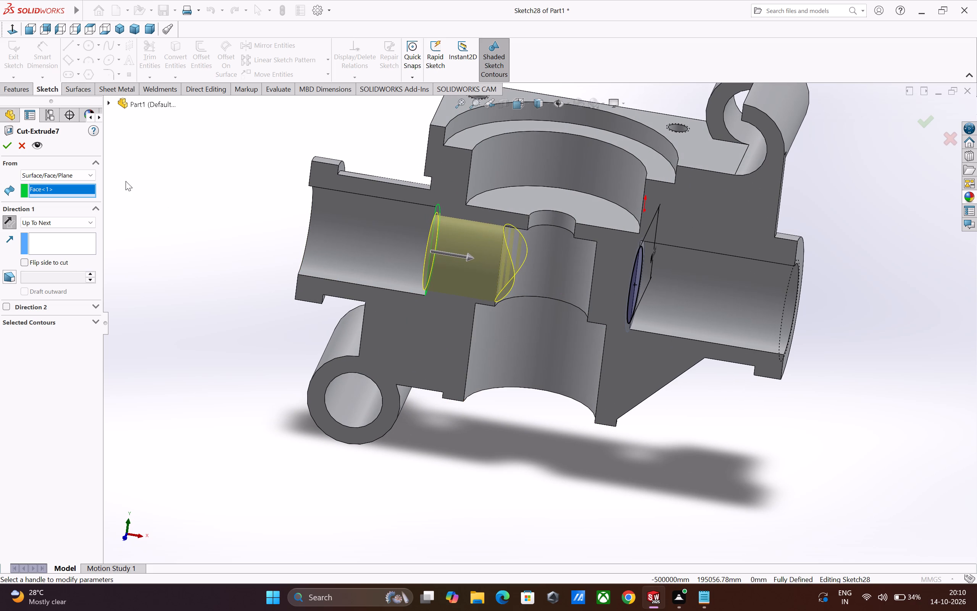
click(7, 146)
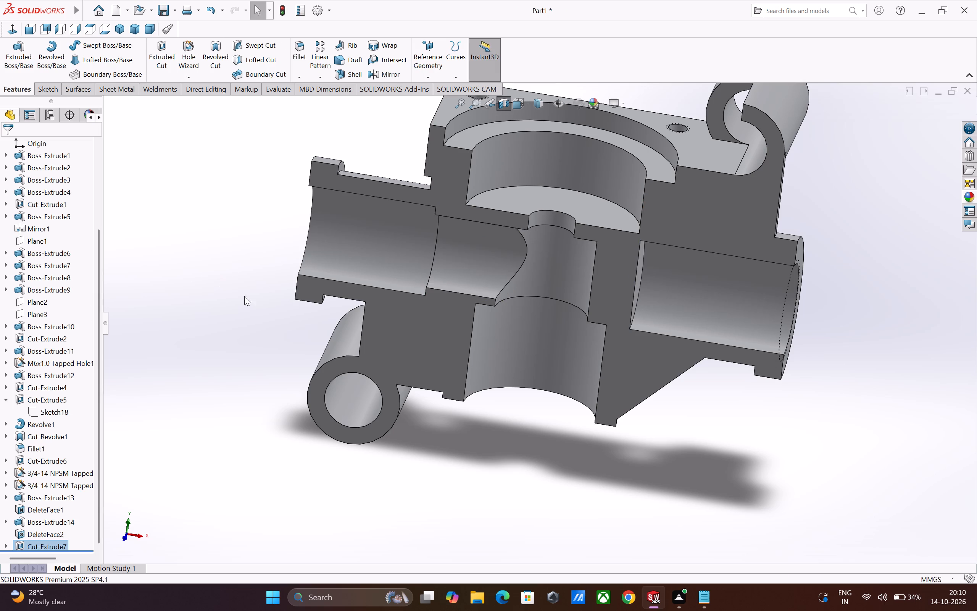
Examine the sectioned part around the new passage, the central bore and the upper-tube-side tapped hole.
scroll(698, 419, up, 2)
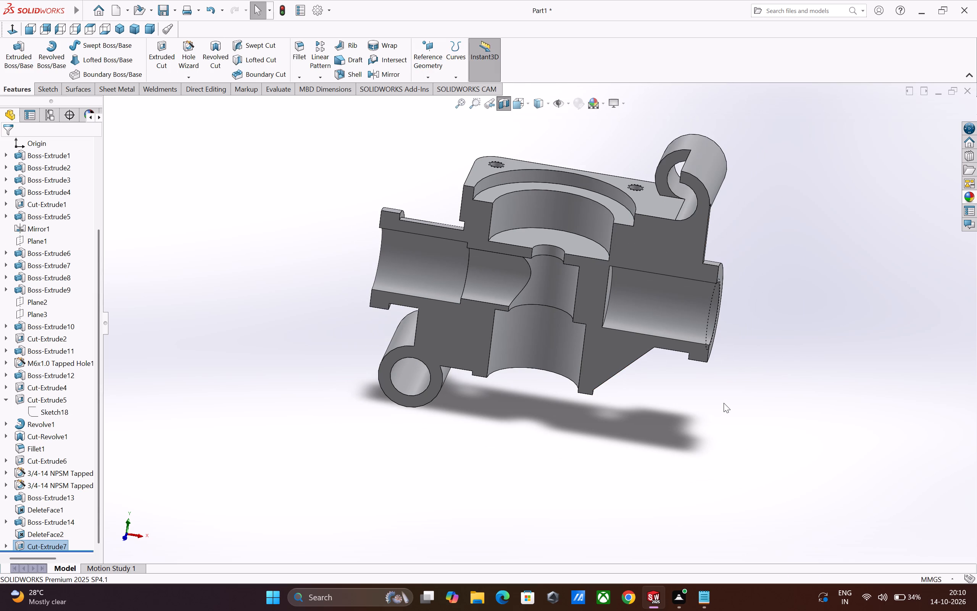
scroll(567, 376, up, 1)
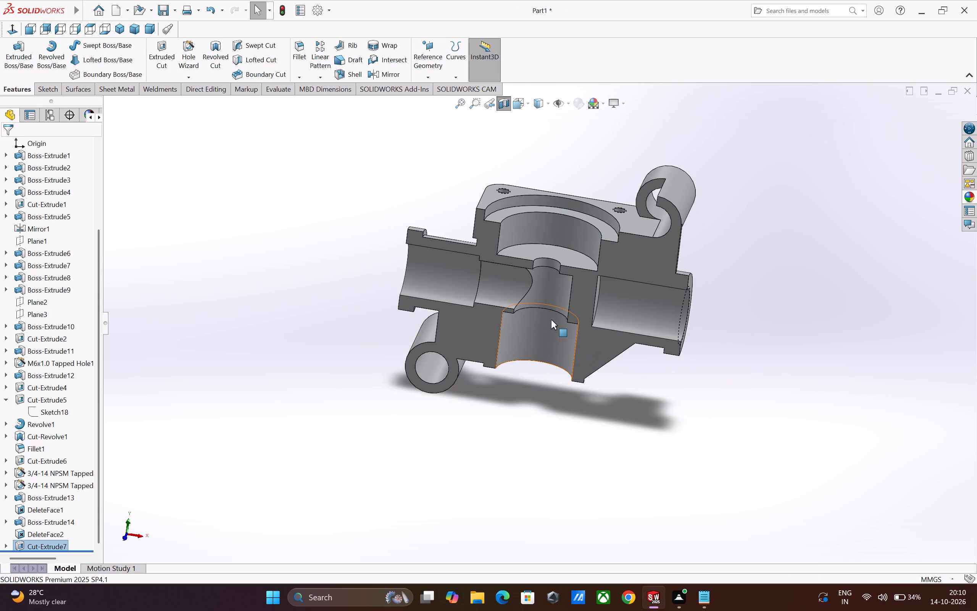
scroll(558, 317, down, 1)
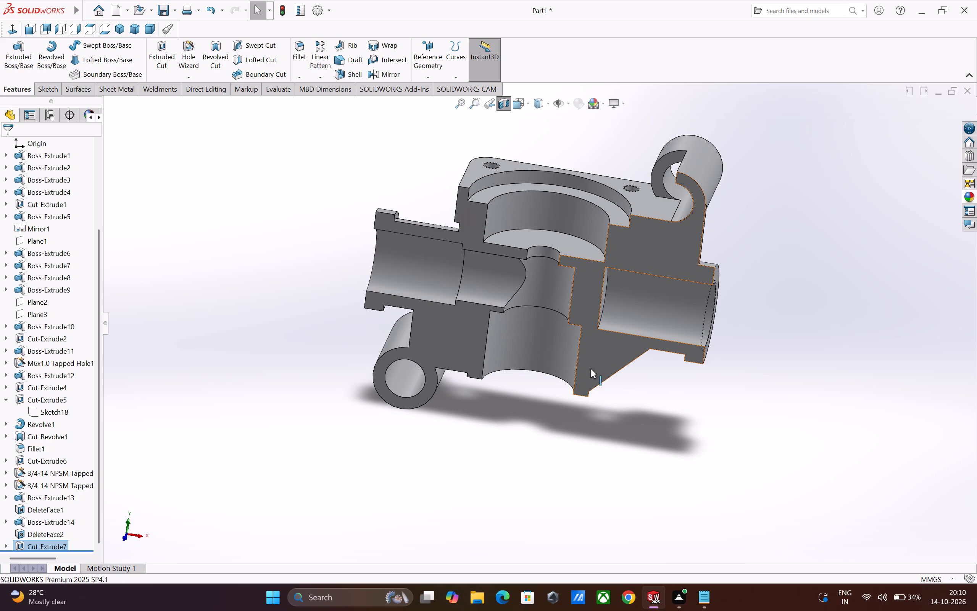
scroll(595, 377, up, 1)
scroll(656, 397, up, 2)
scroll(585, 318, down, 1)
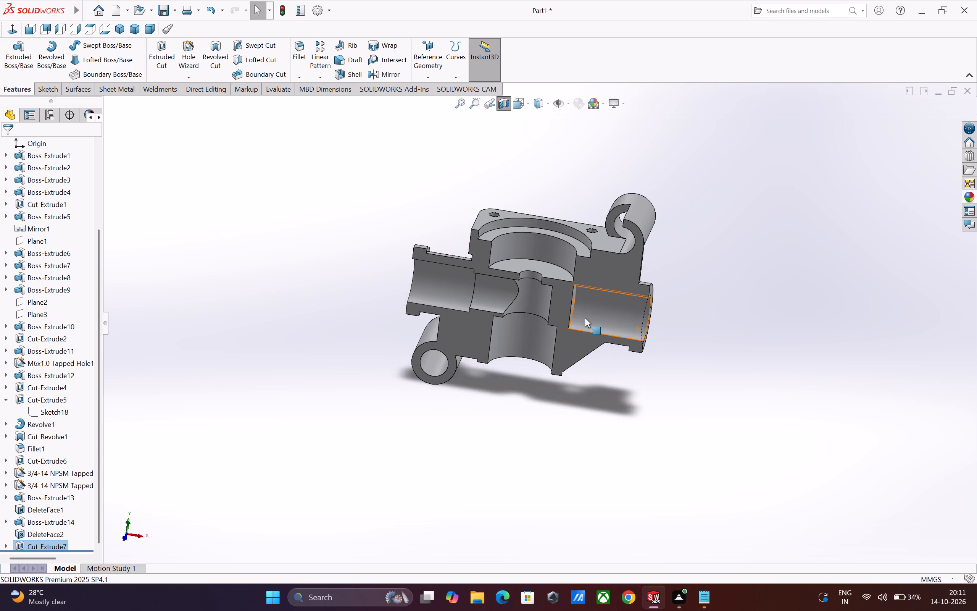
scroll(585, 318, down, 3)
middle_drag(570, 309, 563, 311)
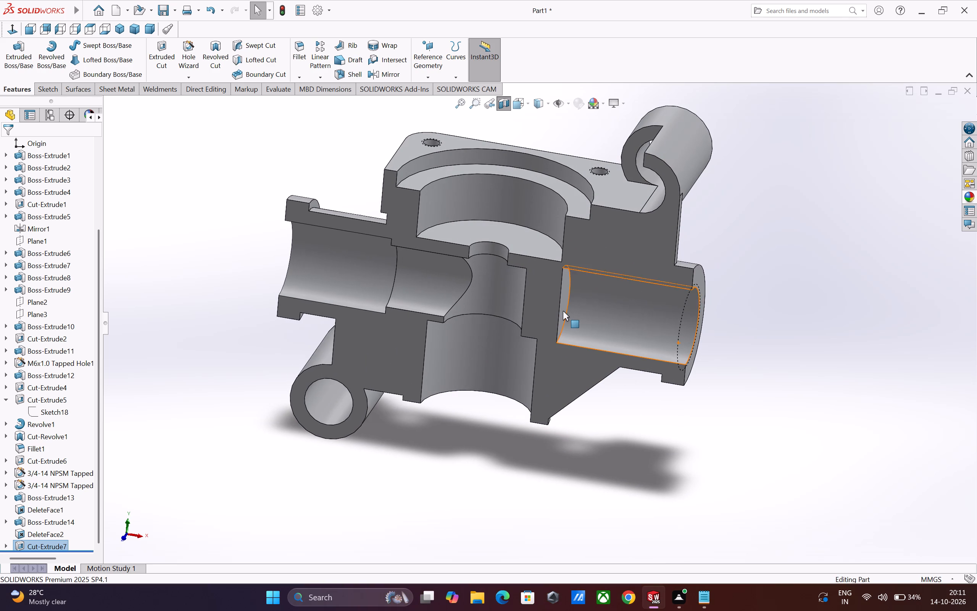
scroll(564, 311, up, 1)
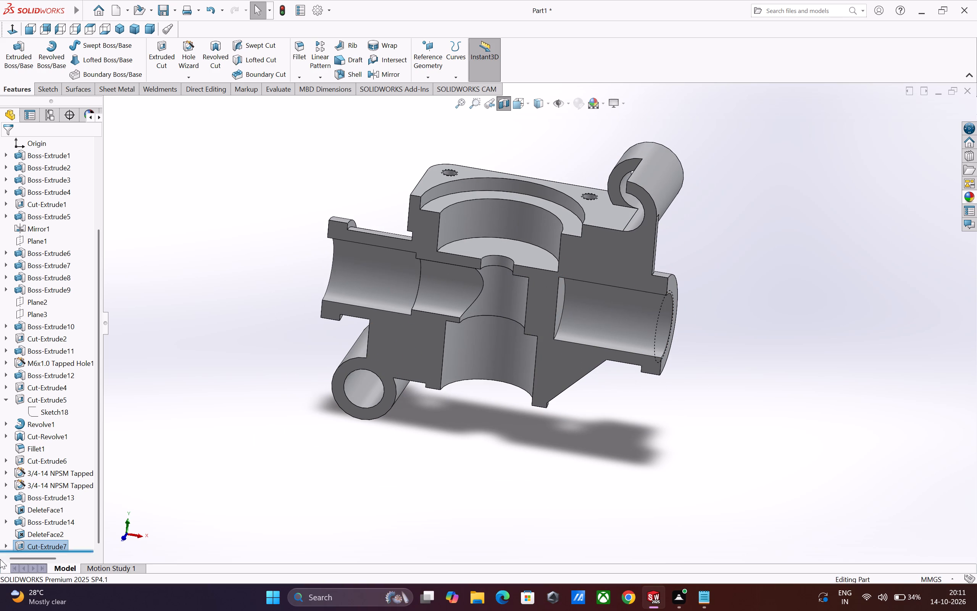
Reuse the 20 mm circle sketch to cut 7 mm blind from the upper-tube-side tapped hole's bottom towards the central bore.
click(7, 546)
click(36, 547)
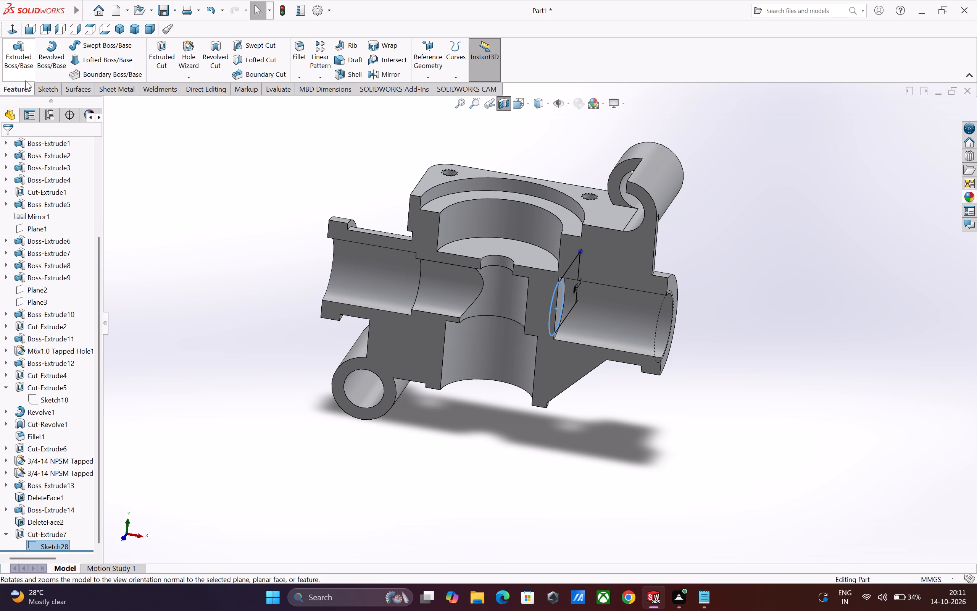
click(160, 60)
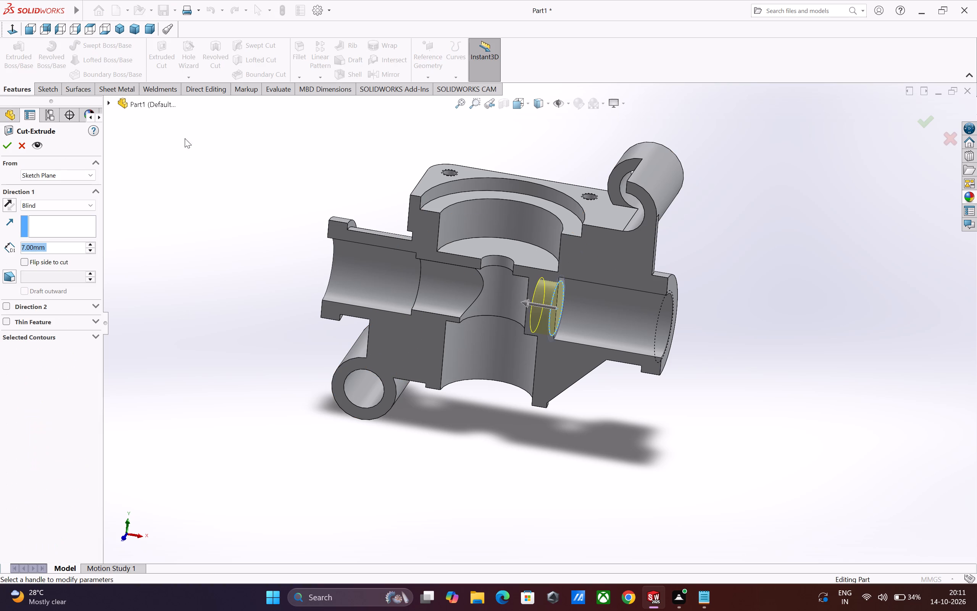
click(6, 146)
click(200, 335)
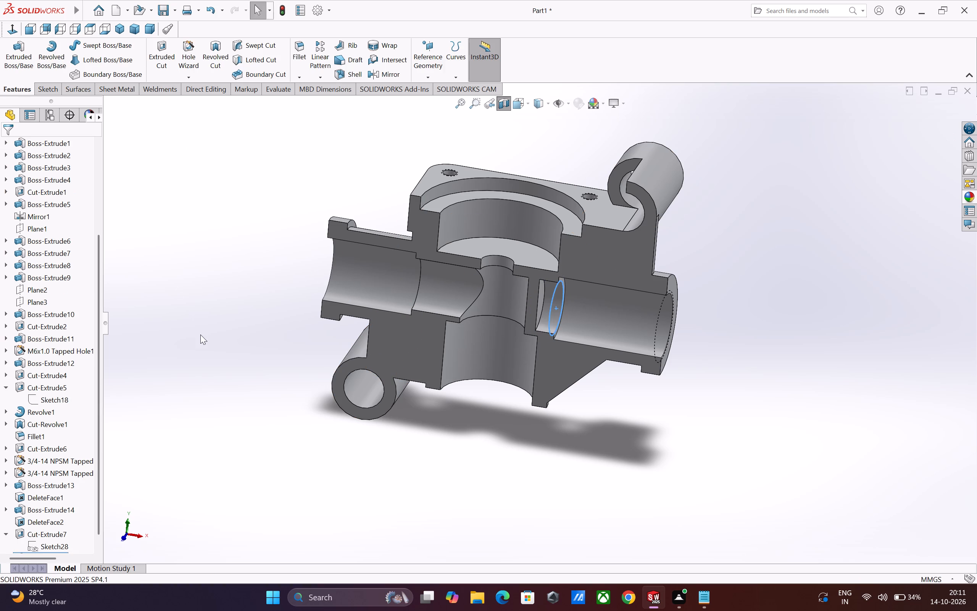
Examine the sectioned part around the new upper-tube-side recess and central bore, ending with the section view turned off.
middle_drag(276, 384, 325, 385)
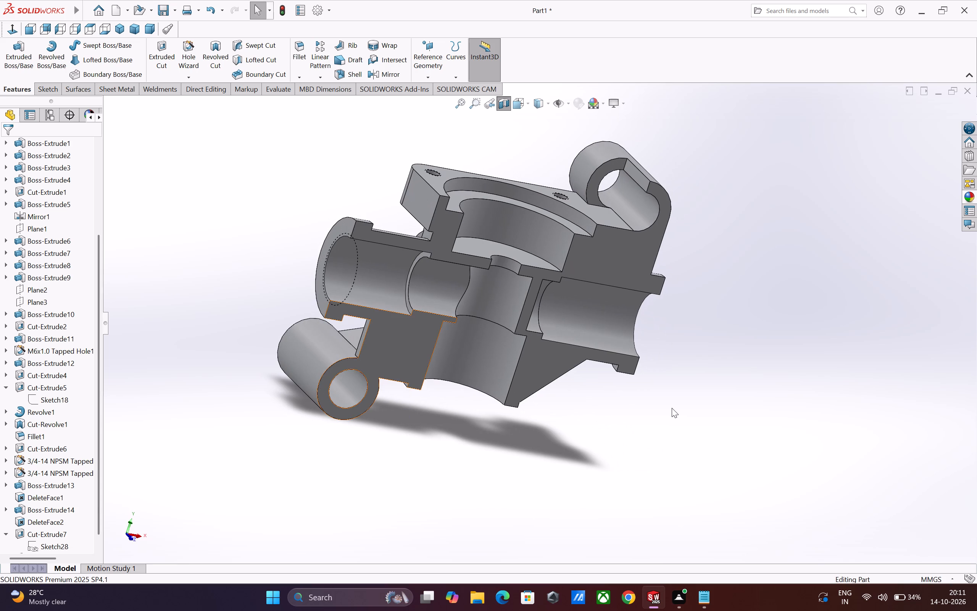
scroll(712, 404, up, 3)
scroll(539, 319, down, 2)
middle_drag(675, 406, 643, 403)
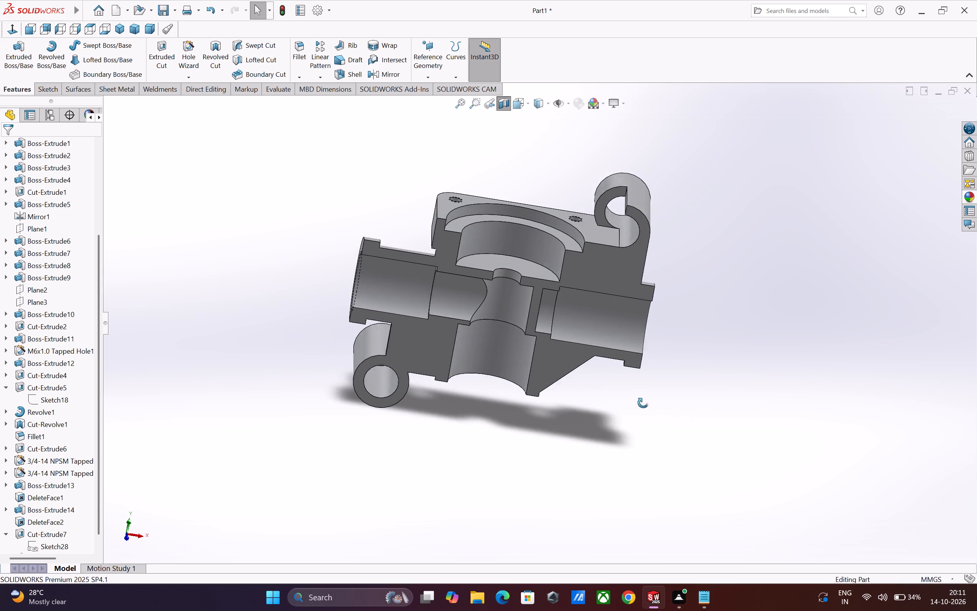
middle_drag(643, 403, 605, 367)
scroll(615, 361, up, 1)
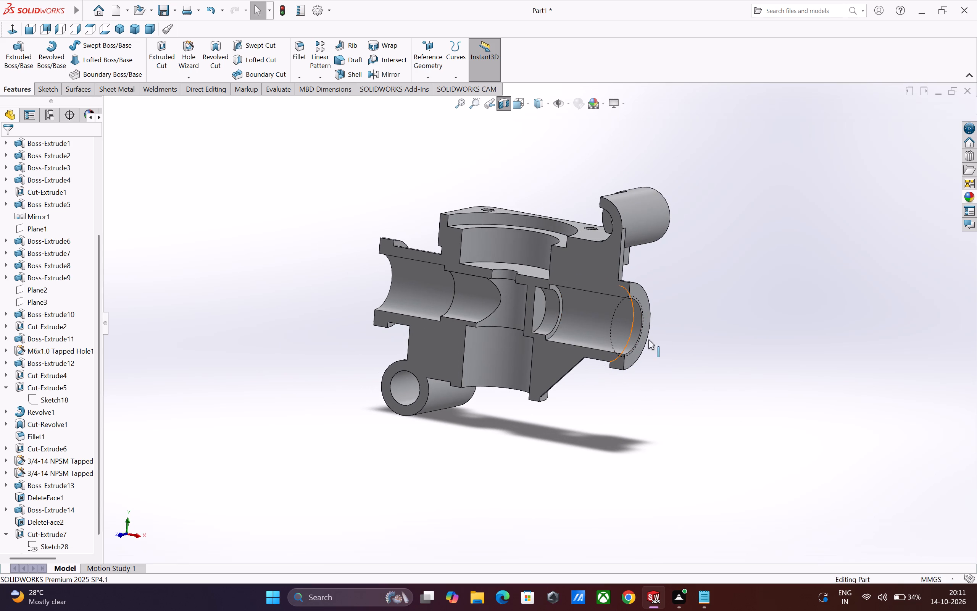
scroll(637, 317, down, 1)
scroll(645, 365, up, 1)
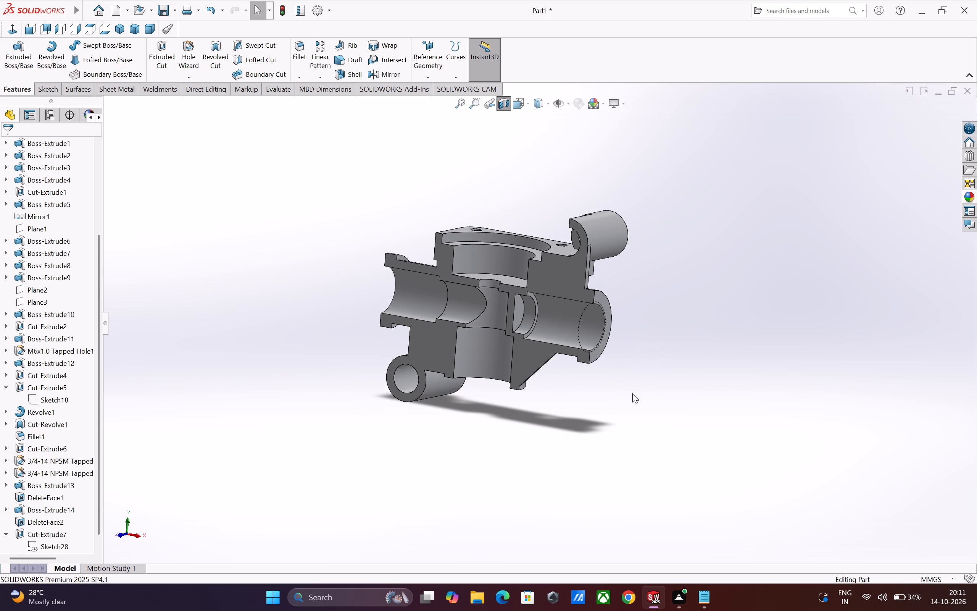
middle_drag(629, 403, 669, 382)
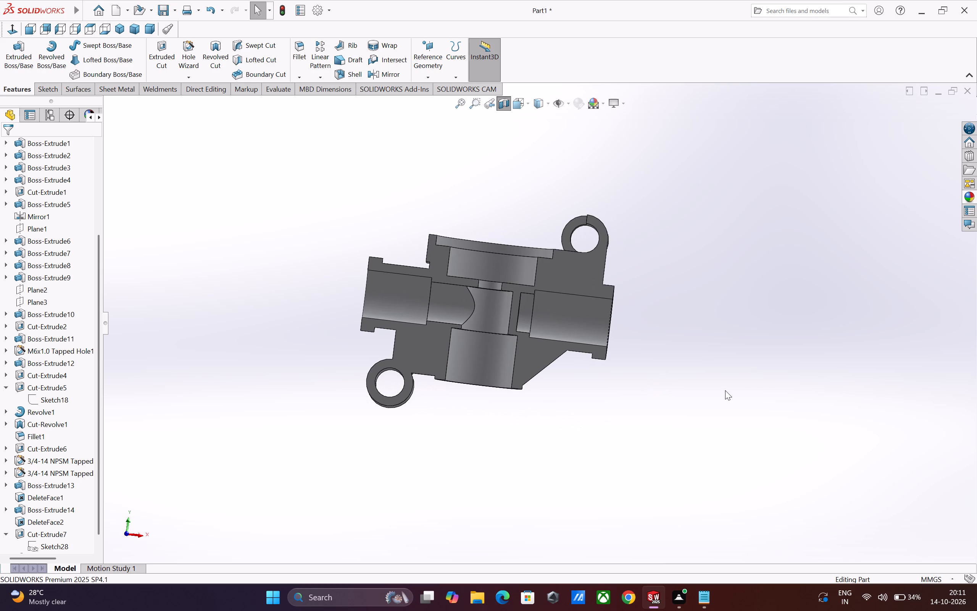
scroll(772, 397, up, 2)
scroll(772, 398, down, 1)
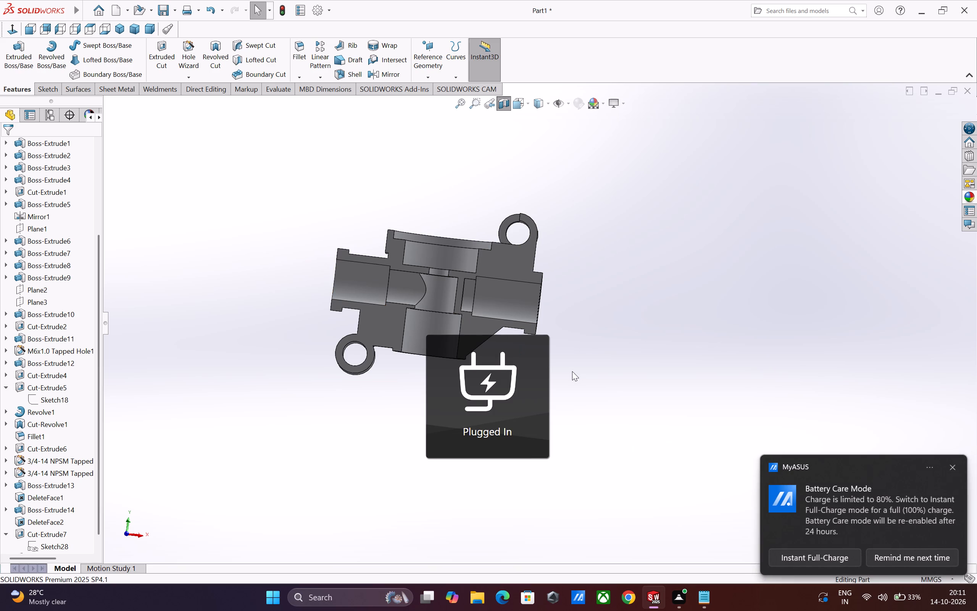
scroll(562, 370, up, 1)
scroll(530, 344, down, 1)
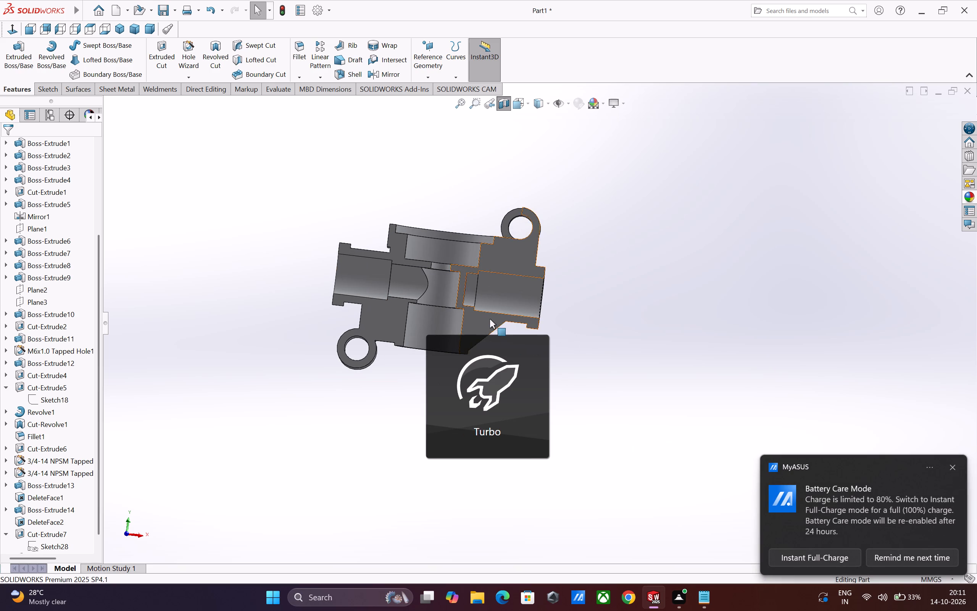
scroll(490, 319, down, 2)
middle_drag(506, 355, 563, 378)
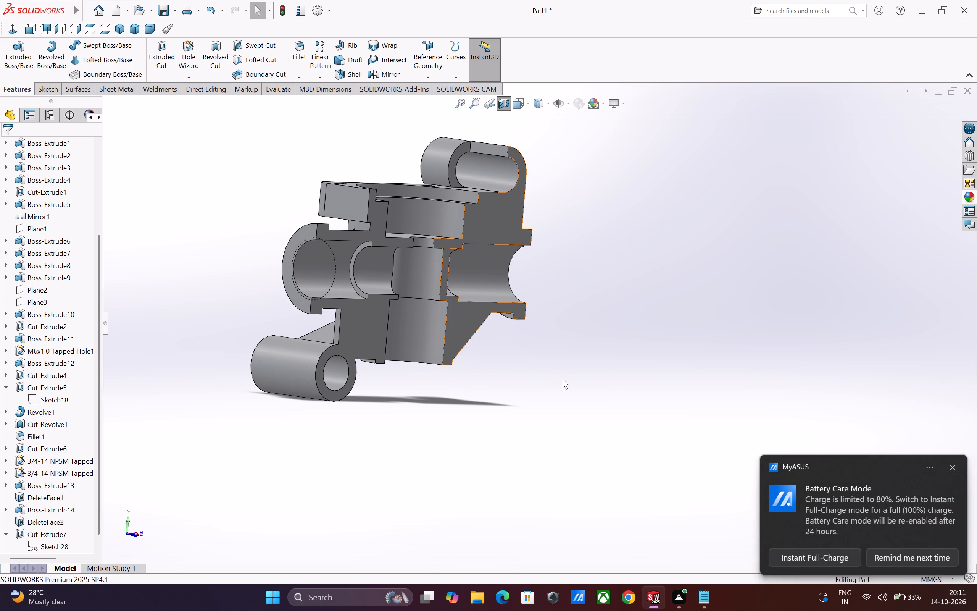
scroll(473, 362, down, 1)
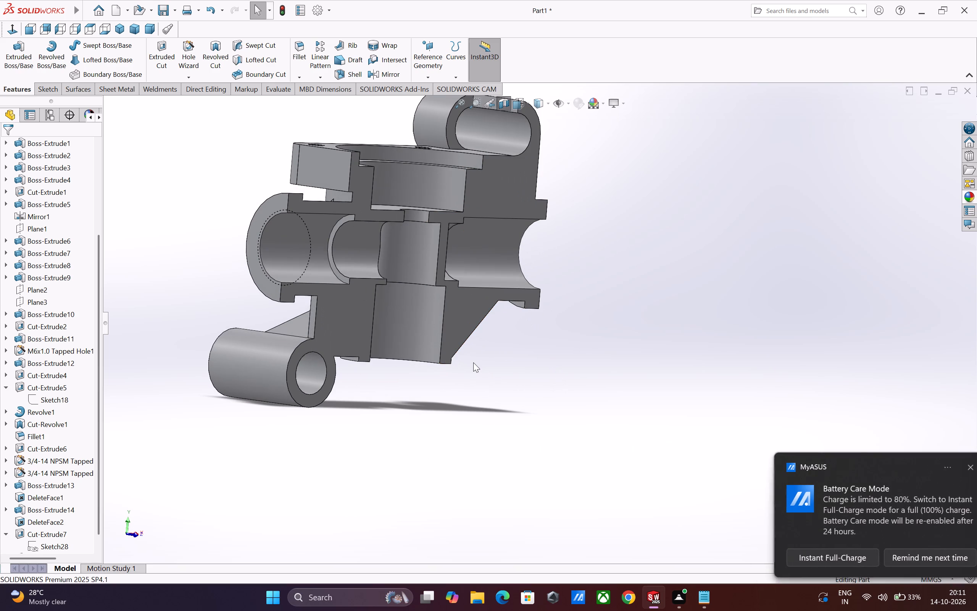
scroll(473, 362, up, 1)
middle_drag(560, 339, 519, 342)
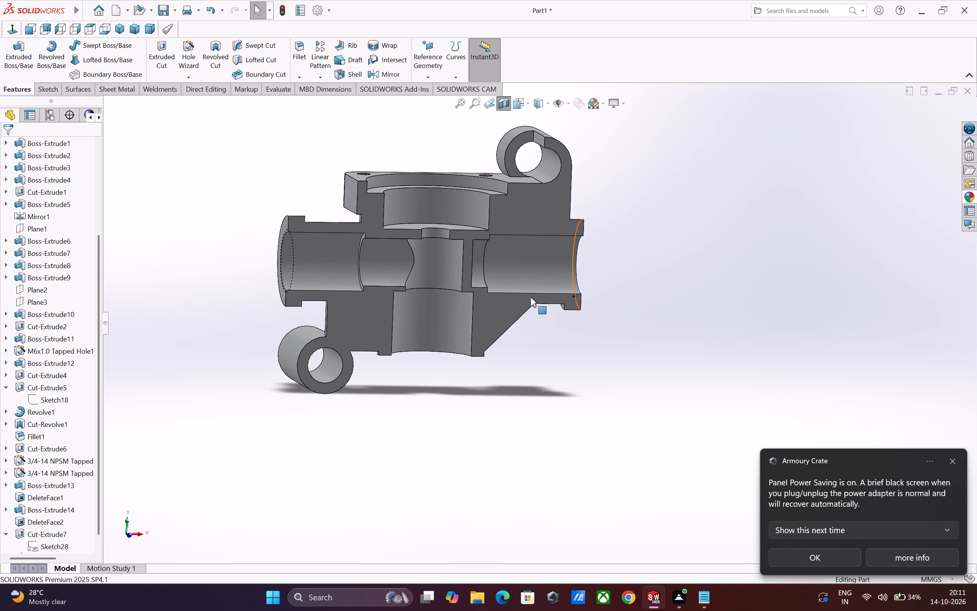
middle_drag(532, 297, 579, 301)
scroll(491, 261, up, 3)
scroll(488, 248, down, 2)
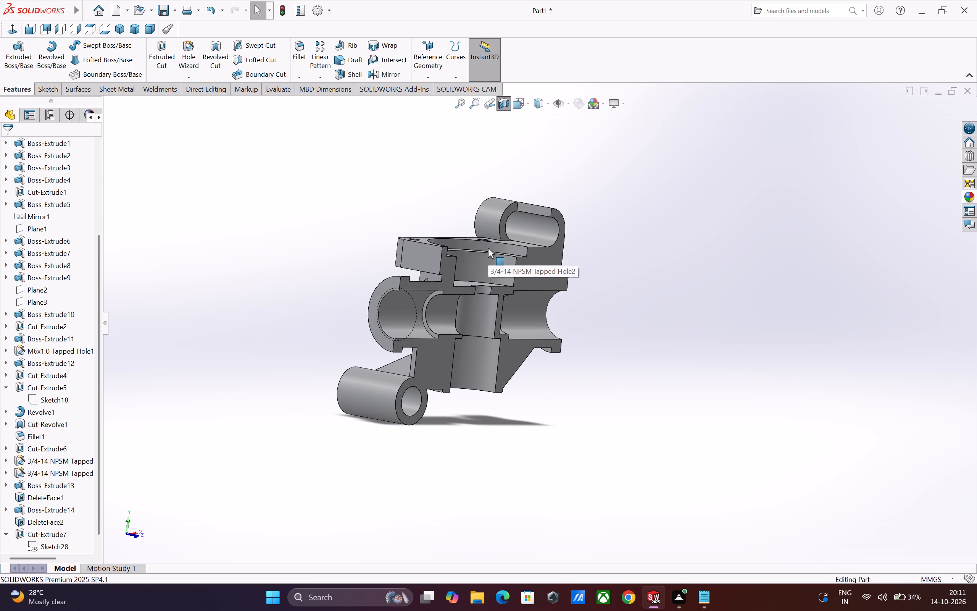
scroll(483, 252, up, 1)
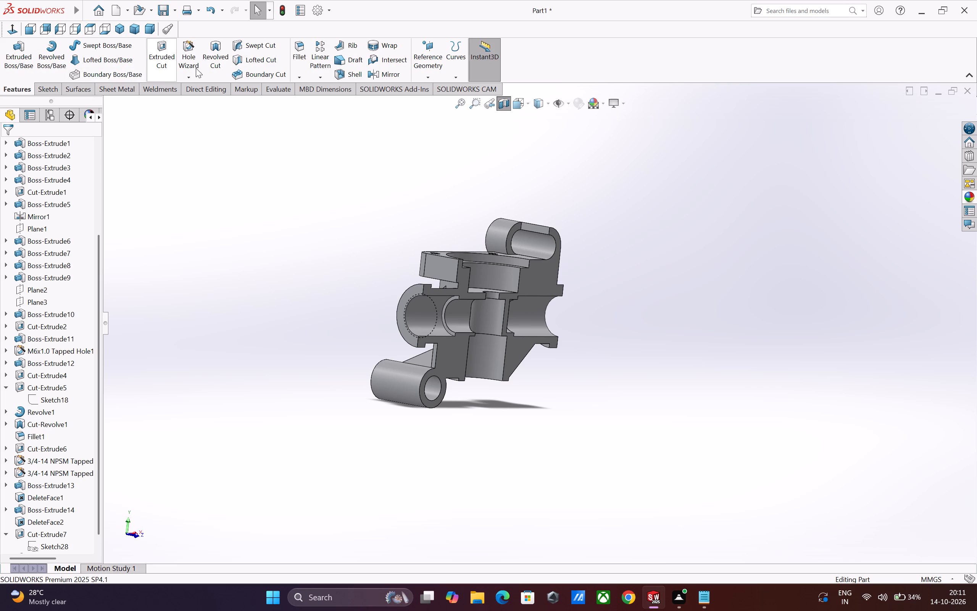
click(502, 109)
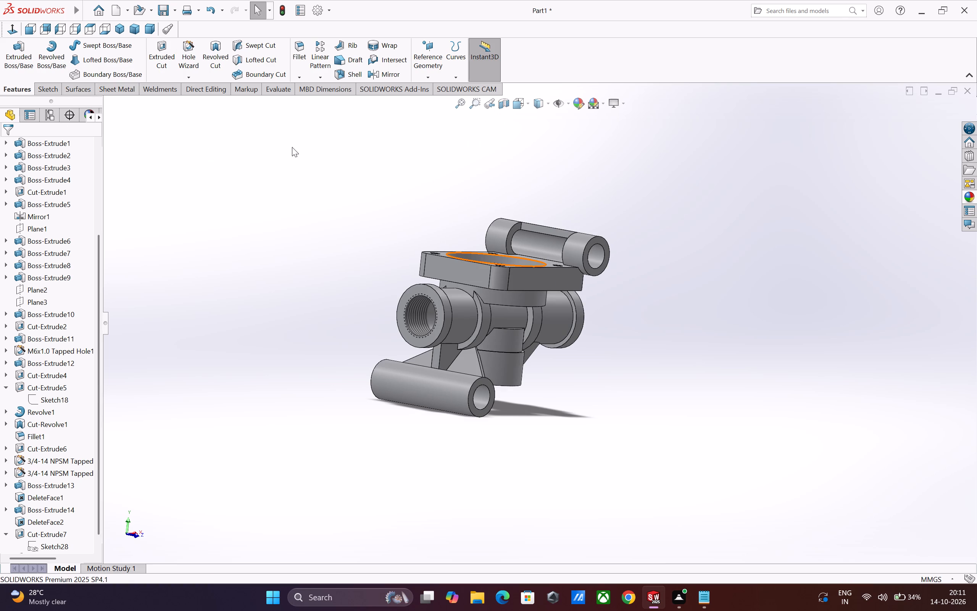
Begin a multi-radius fillet with 2.5 mm on the inner edge where the lower-tube-side end collar meets the horizontal cylinder.
click(298, 65)
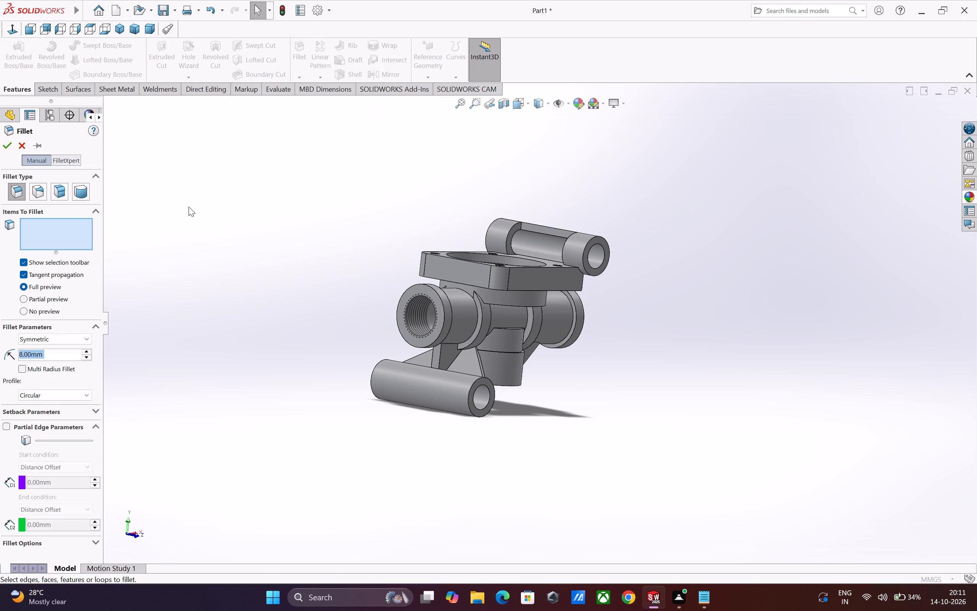
double_click(54, 352)
key(2)
text(.5)
key(Return)
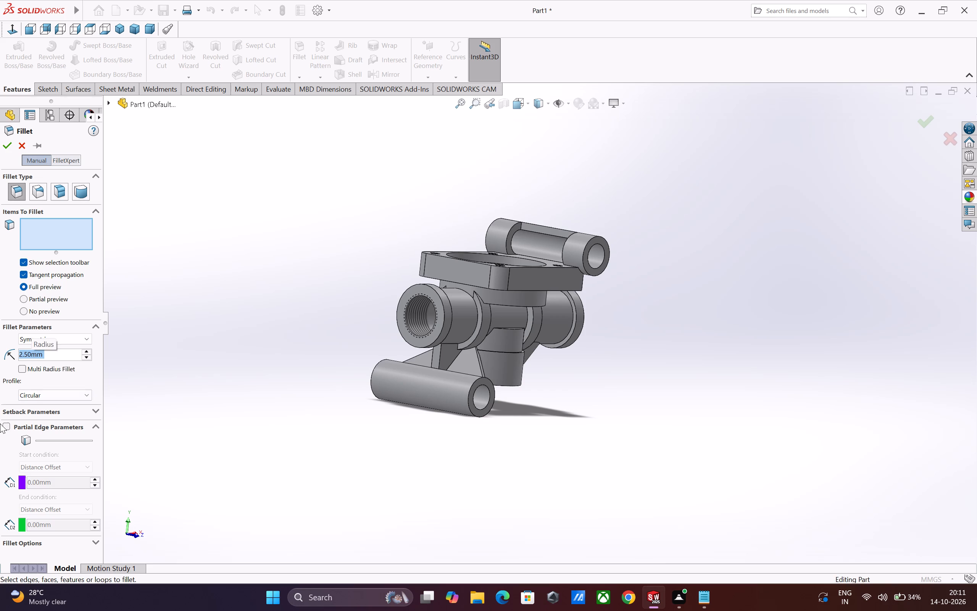
click(21, 369)
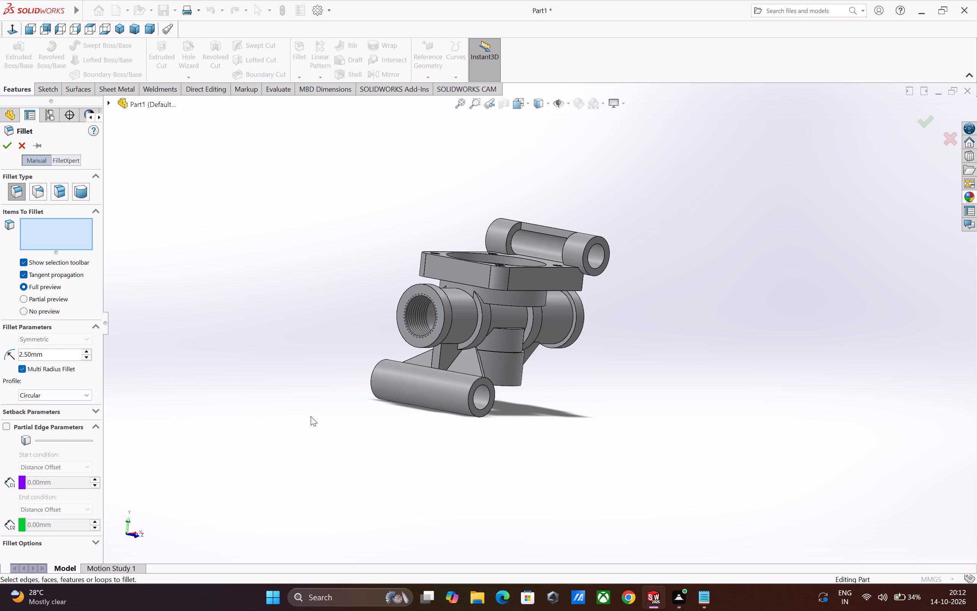
scroll(493, 337, down, 1)
middle_drag(497, 355, 408, 364)
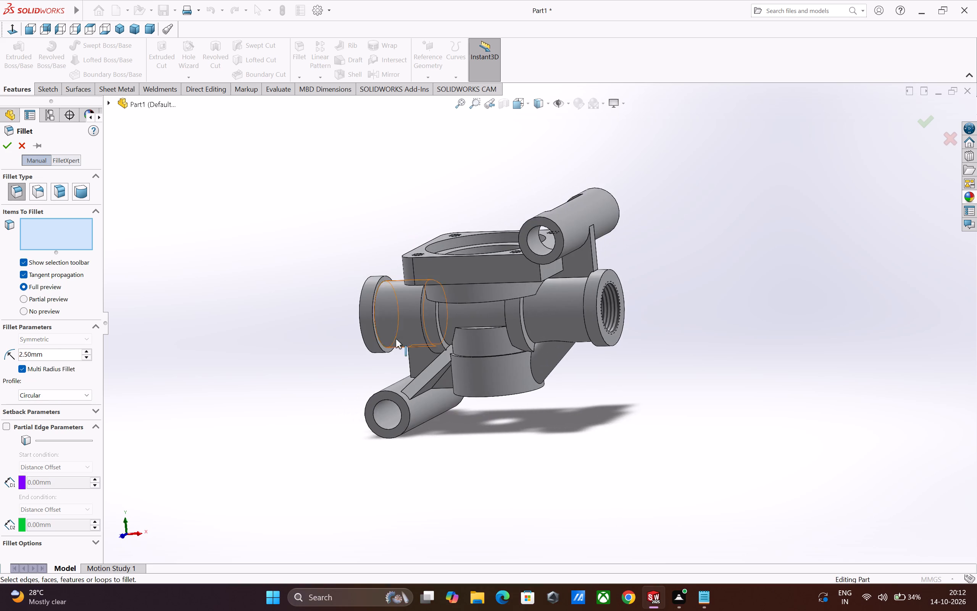
scroll(368, 311, down, 3)
middle_drag(469, 344, 447, 356)
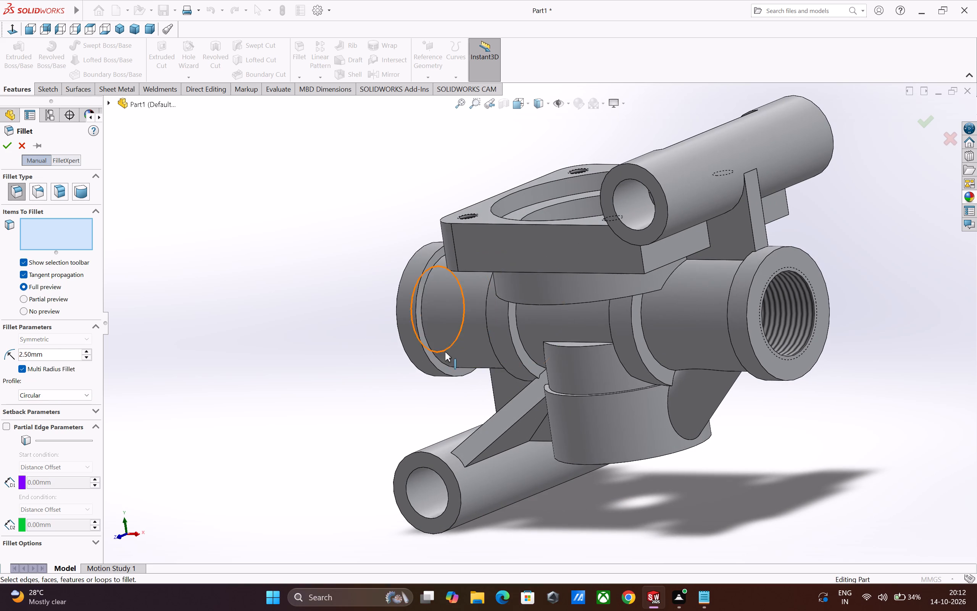
click(433, 352)
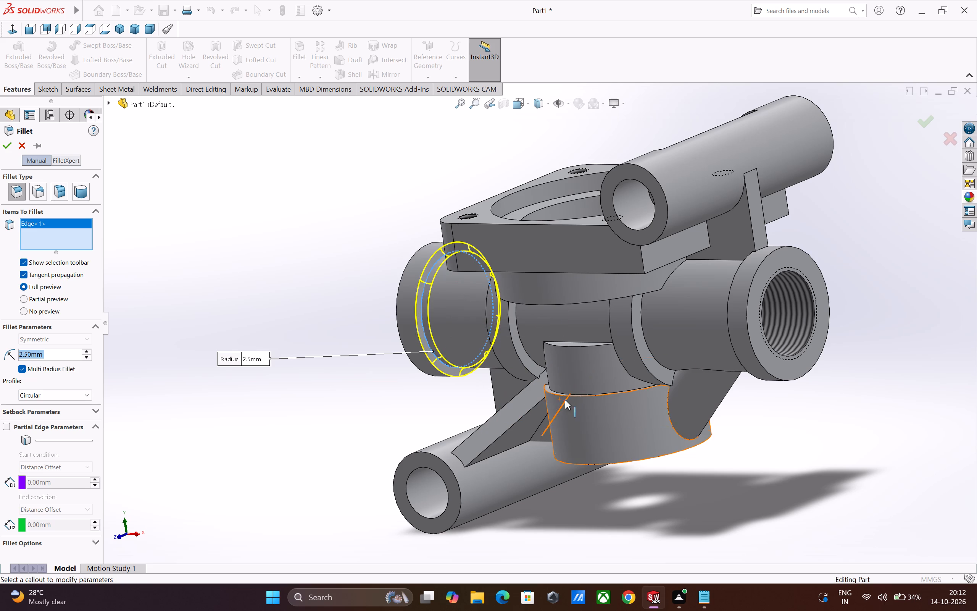
Add the edge where the bottom round boss meets the horizontal body to the fillet with a 2 mm radius.
click(584, 346)
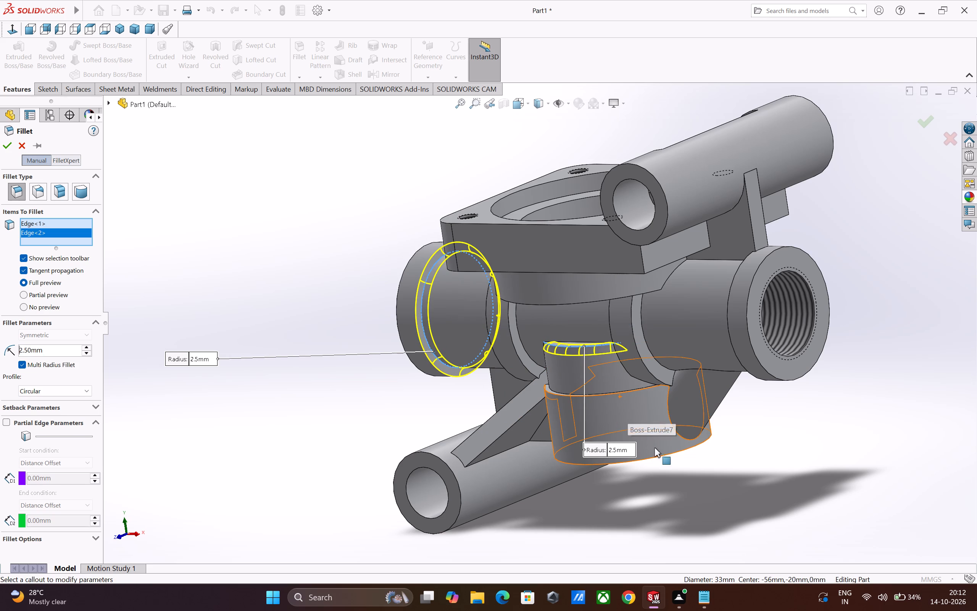
double_click(628, 451)
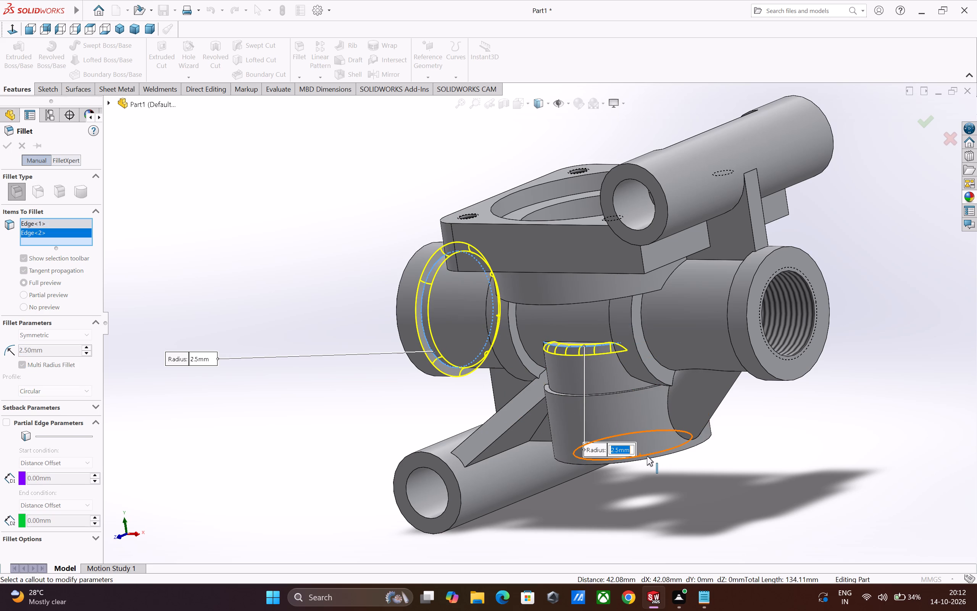
key(2)
key(Return)
Add the inner edge of the upper-tube-side end collar to the fillet with a 2.5 mm radius.
scroll(650, 456, up, 1)
middle_drag(708, 442, 755, 433)
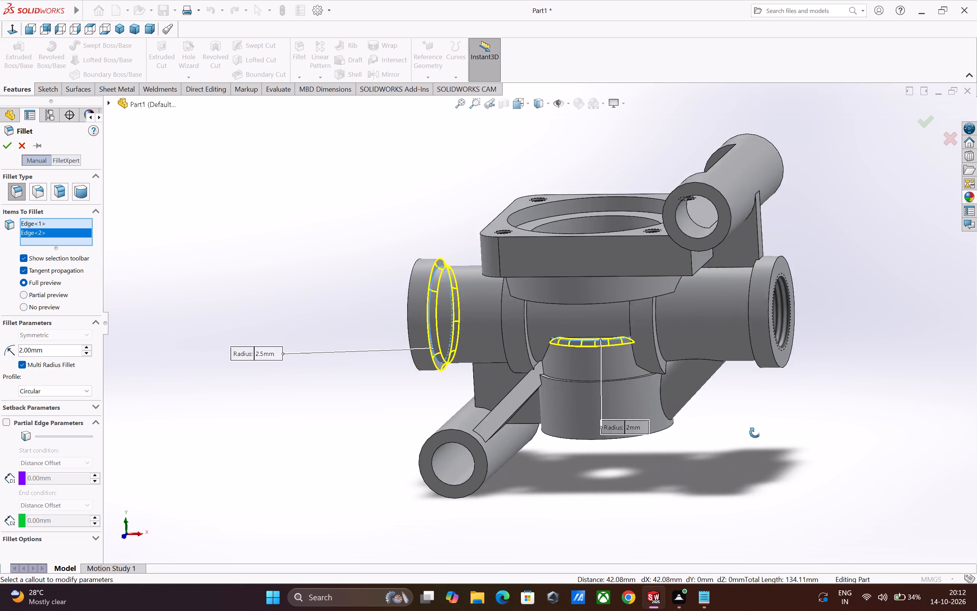
middle_drag(755, 433, 785, 420)
click(770, 338)
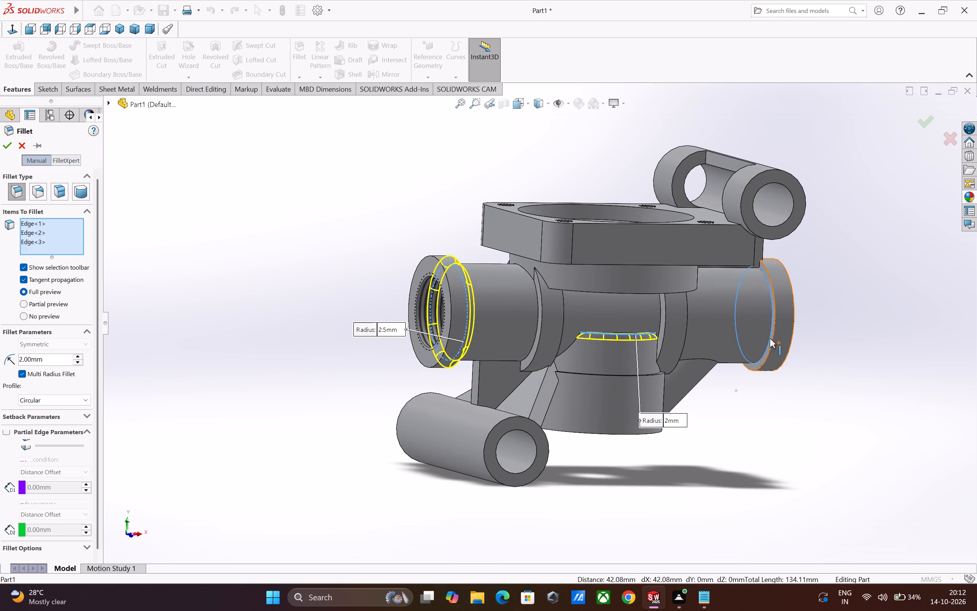
middle_drag(803, 393, 784, 404)
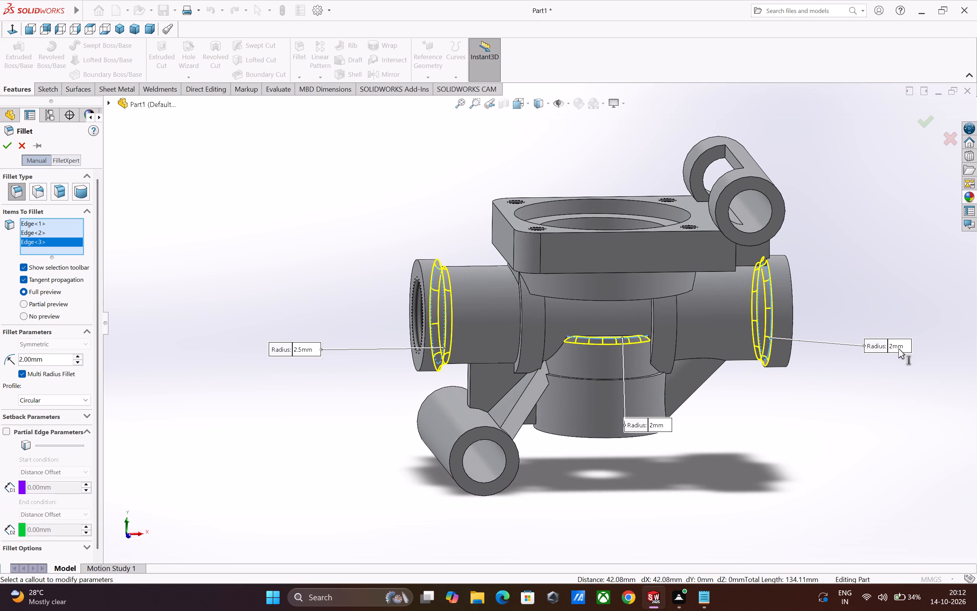
double_click(899, 348)
text(2.5)
key(Return)
Add the bottom boss's matching junction edge on the opposite side with a 2 mm radius and complete the fillet.
scroll(852, 396, up, 2)
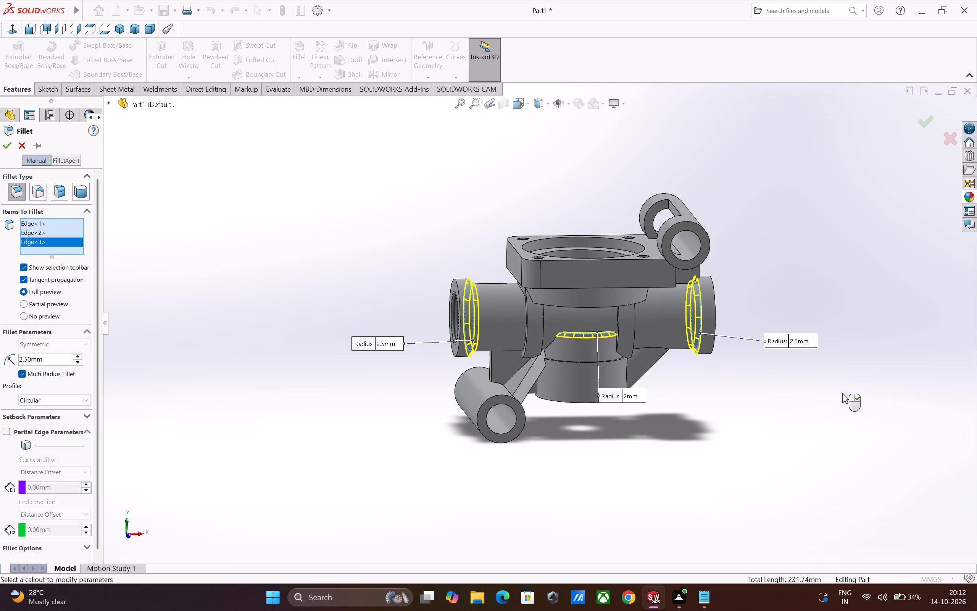
middle_drag(737, 380, 860, 387)
middle_drag(709, 368, 734, 409)
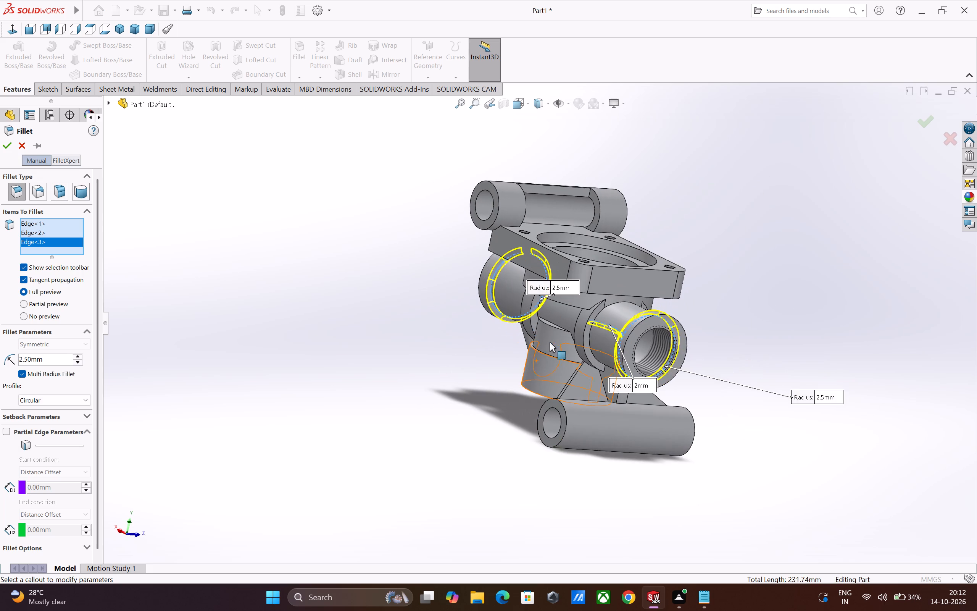
scroll(551, 339, down, 2)
click(551, 318)
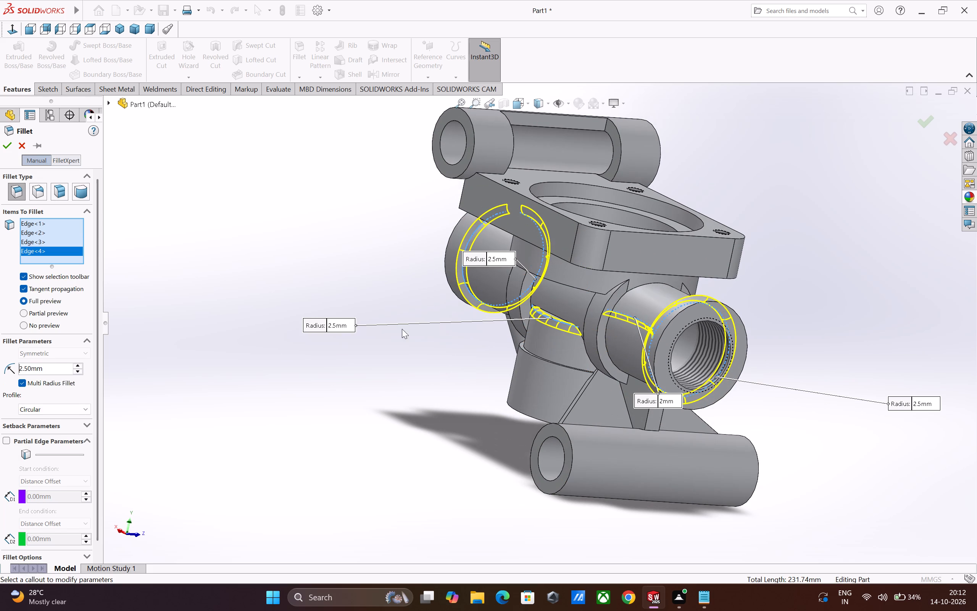
double_click(331, 321)
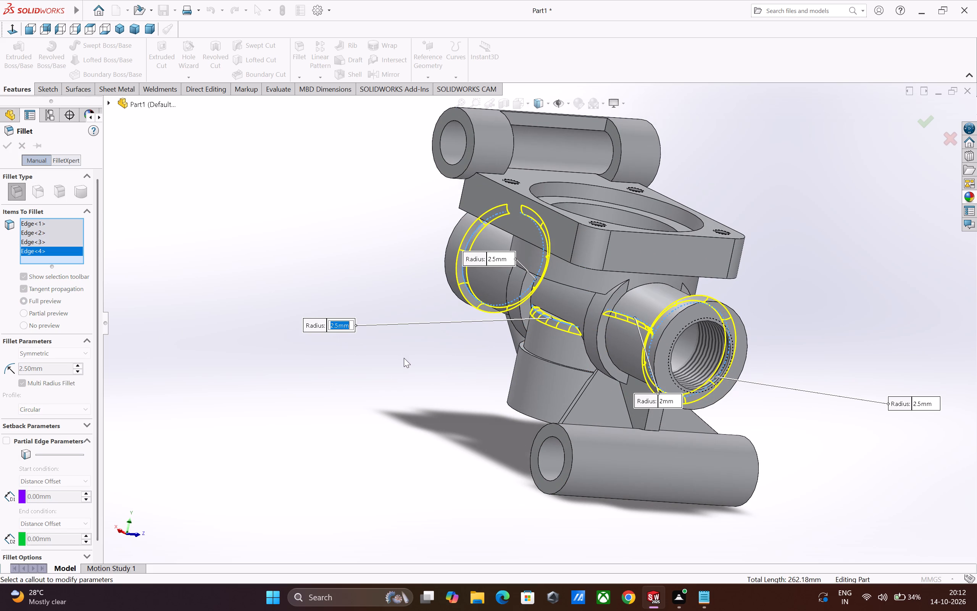
key(2)
key(Return)
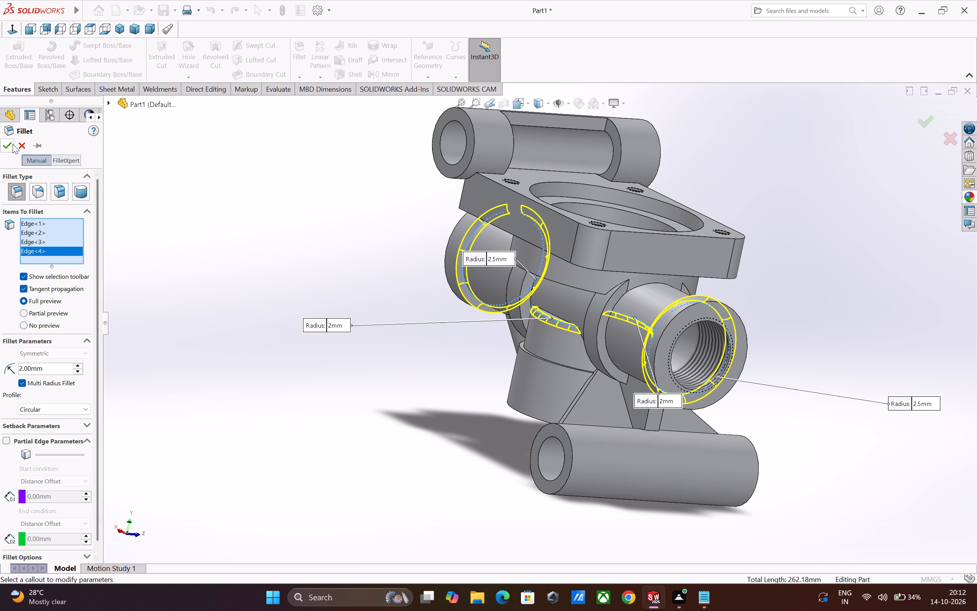
click(8, 144)
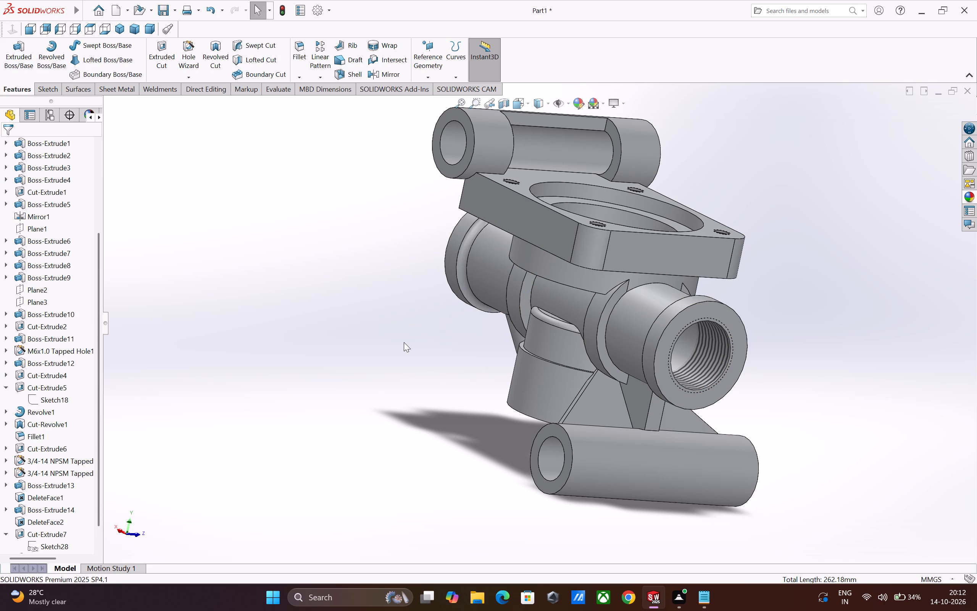
Start a chamfer with a 1 mm distance at 45 degrees.
middle_drag(532, 353, 545, 343)
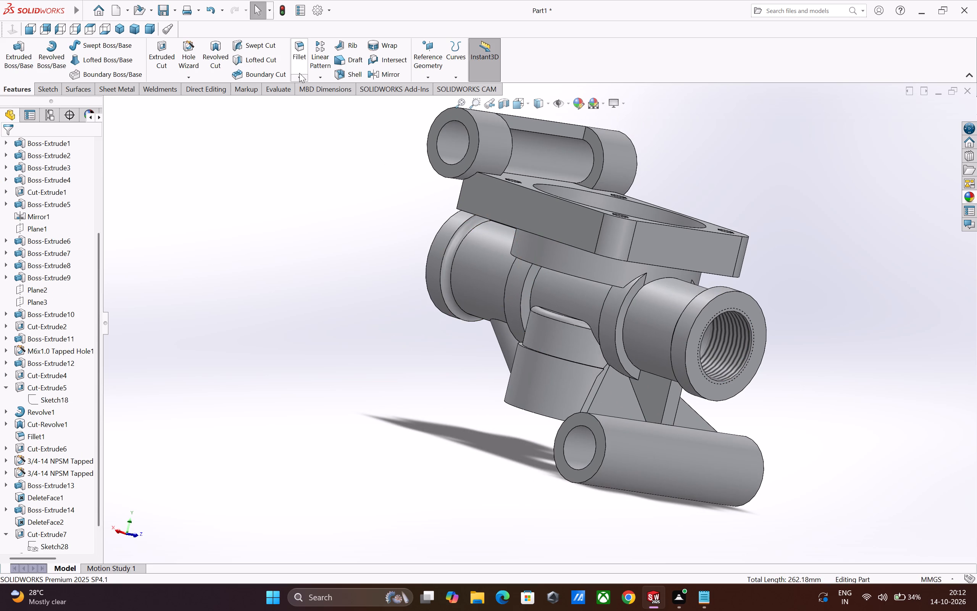
click(300, 78)
click(309, 100)
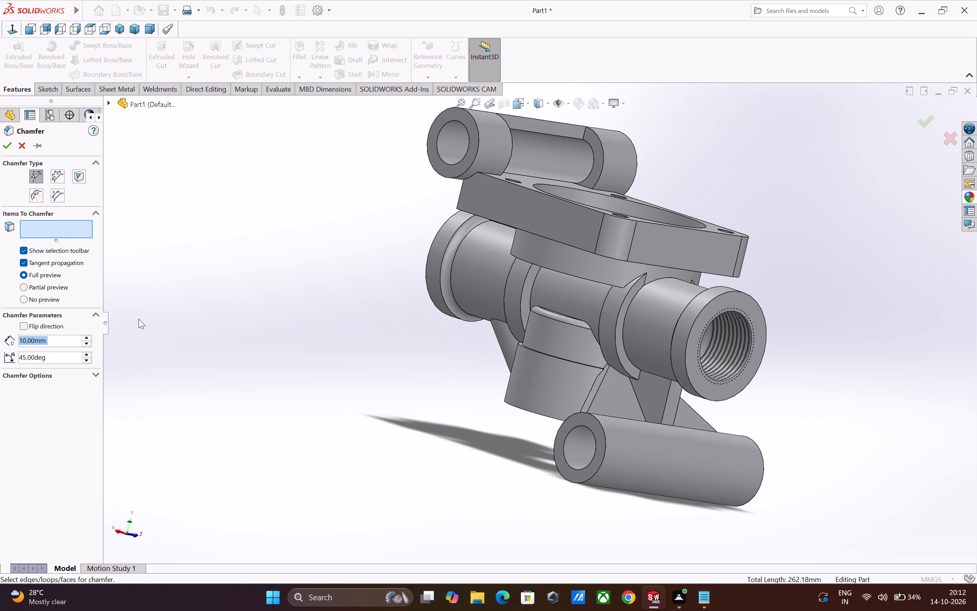
key(1)
key(Return)
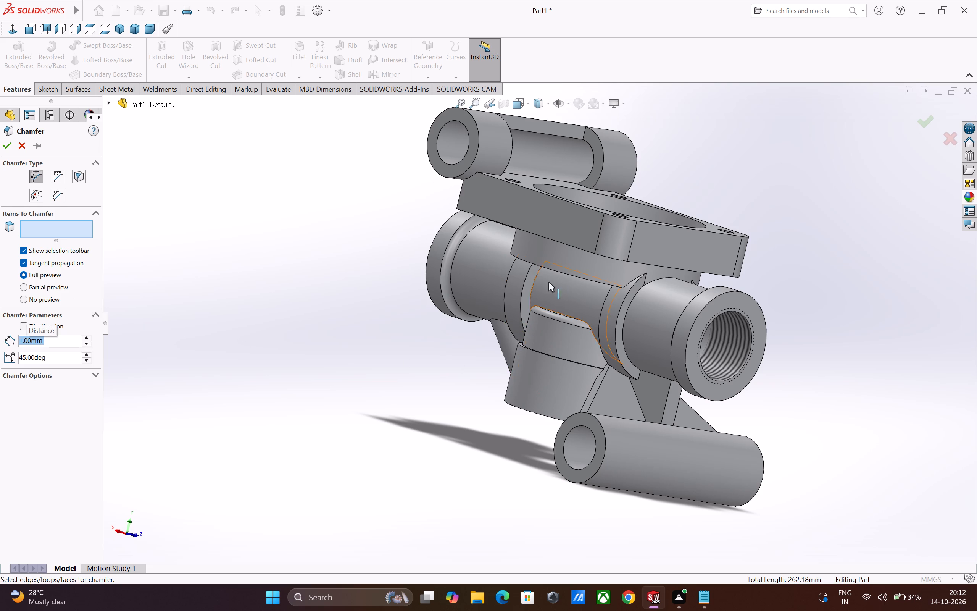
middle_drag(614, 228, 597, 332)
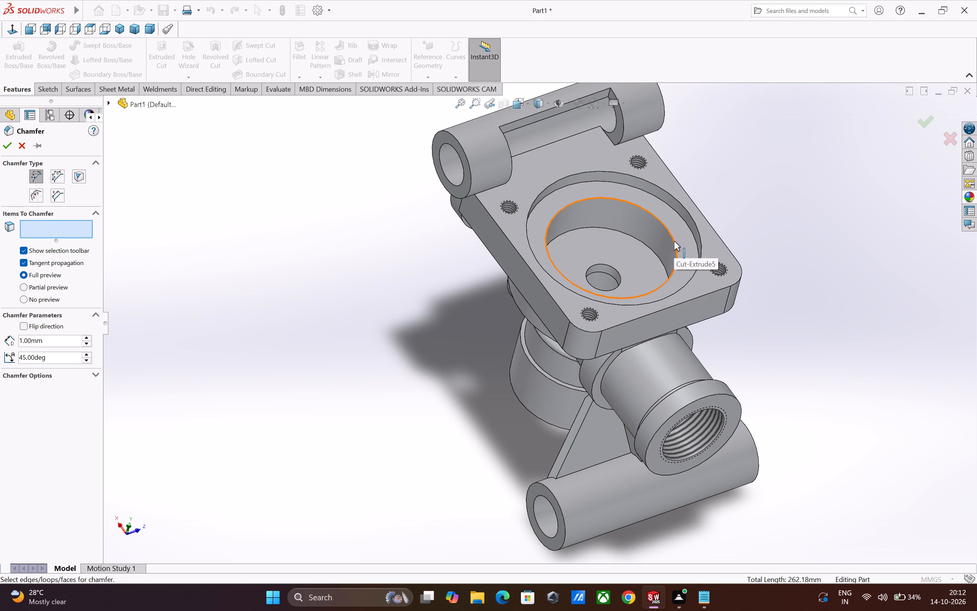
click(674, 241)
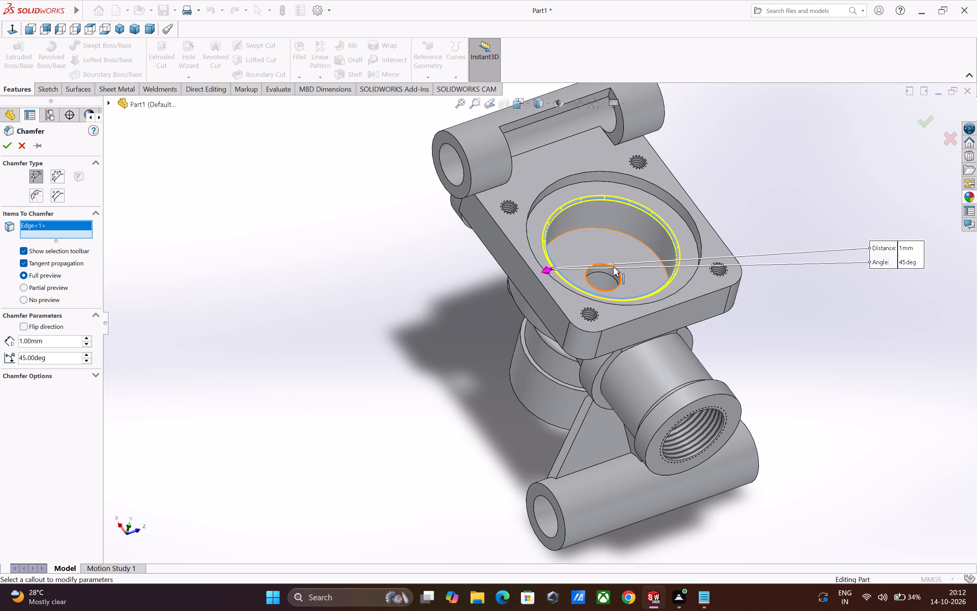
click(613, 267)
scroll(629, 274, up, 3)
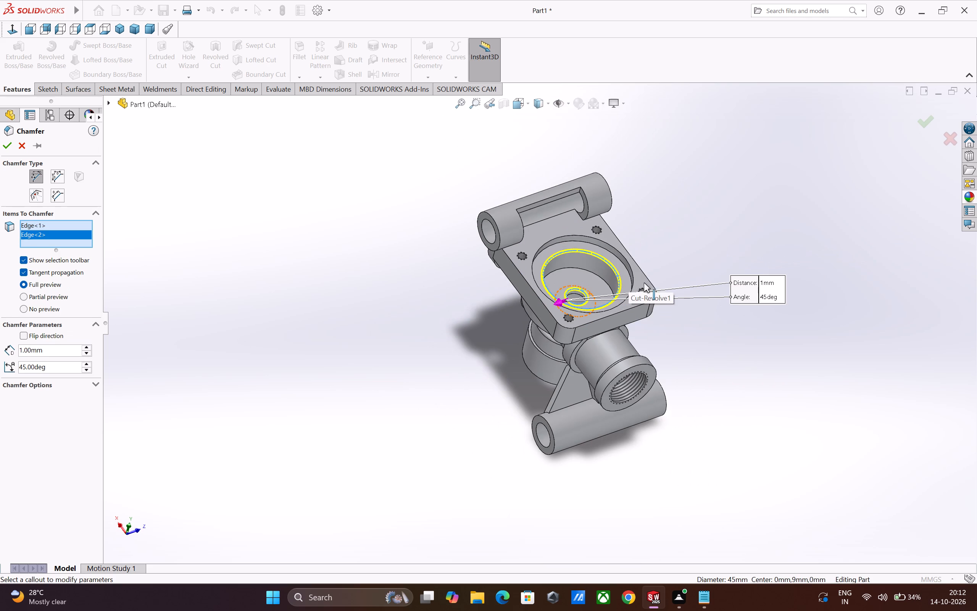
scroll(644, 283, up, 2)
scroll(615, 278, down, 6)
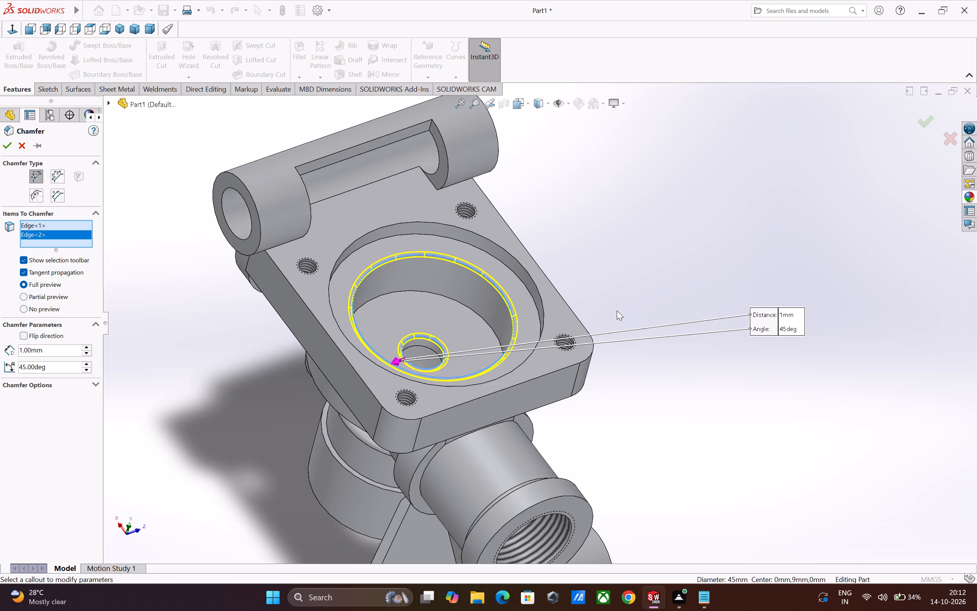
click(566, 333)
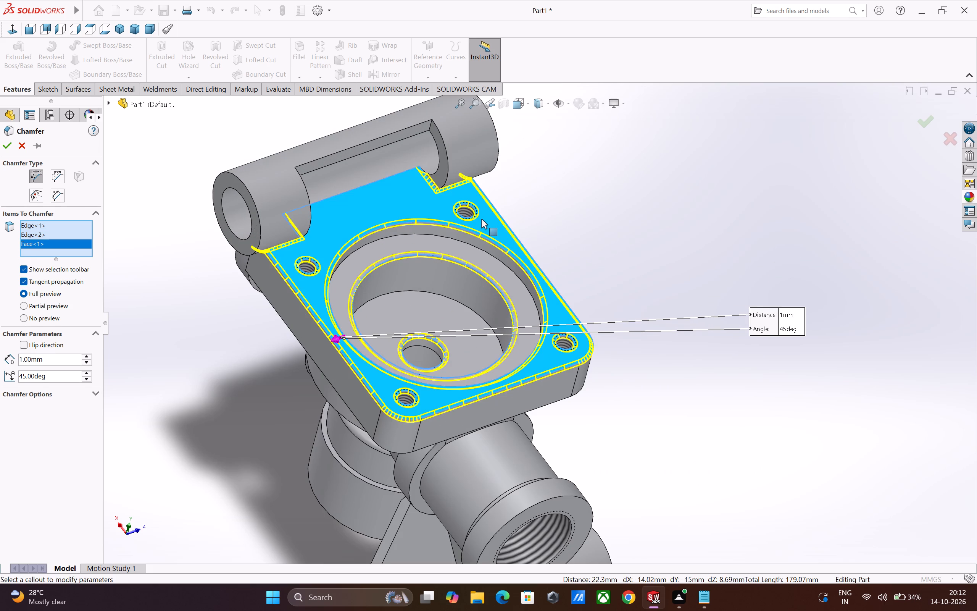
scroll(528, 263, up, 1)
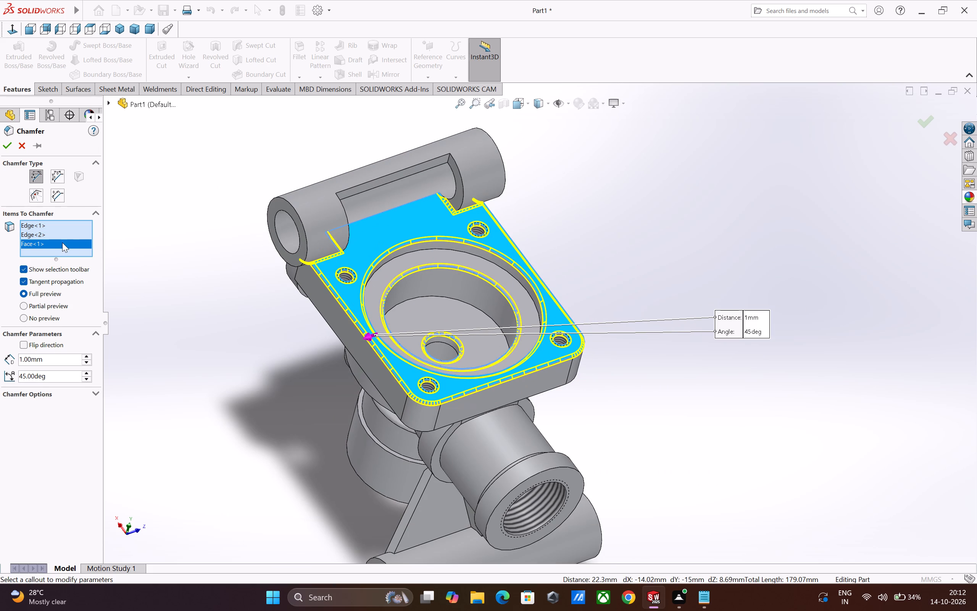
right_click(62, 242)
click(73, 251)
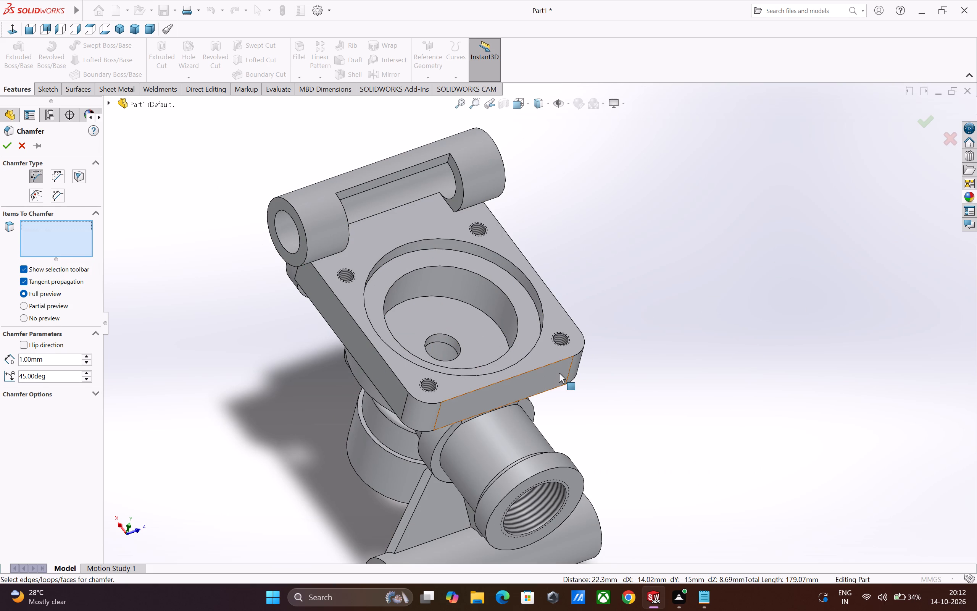
Add the stepped bore's inner rim, the small central hole's edge and the plate's four tapped-hole edges to the 1 mm chamfer.
scroll(529, 320, down, 2)
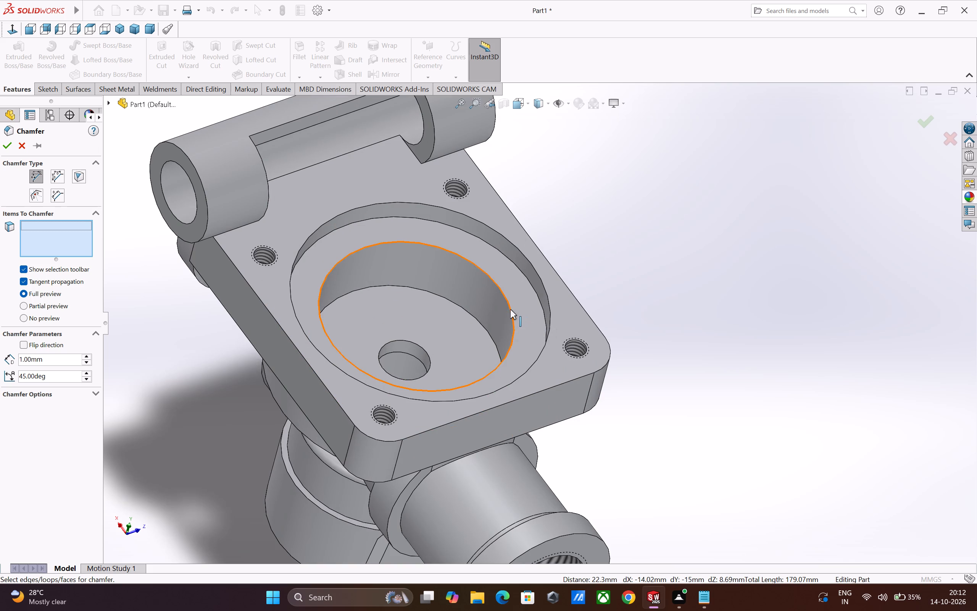
click(510, 309)
click(424, 351)
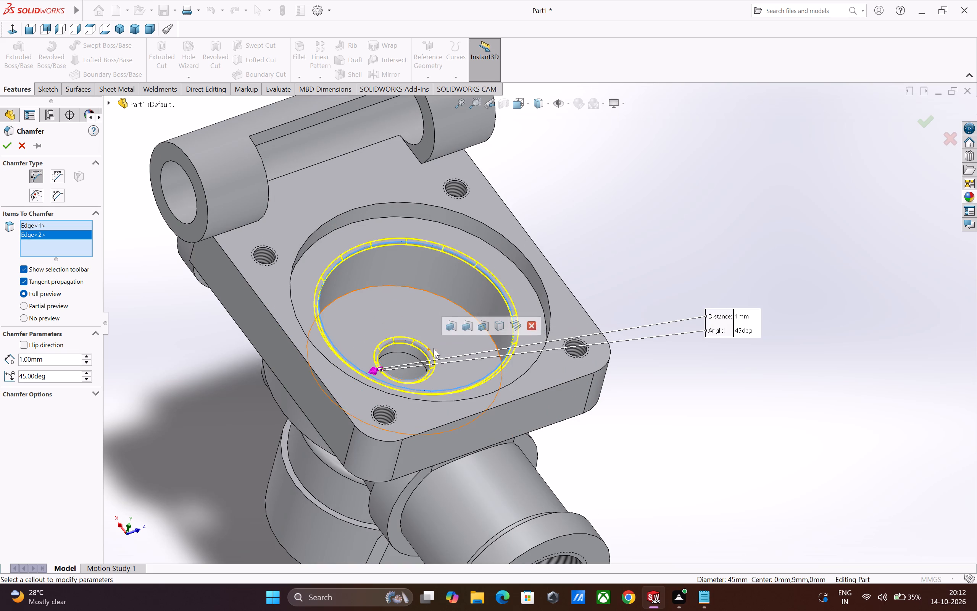
click(466, 187)
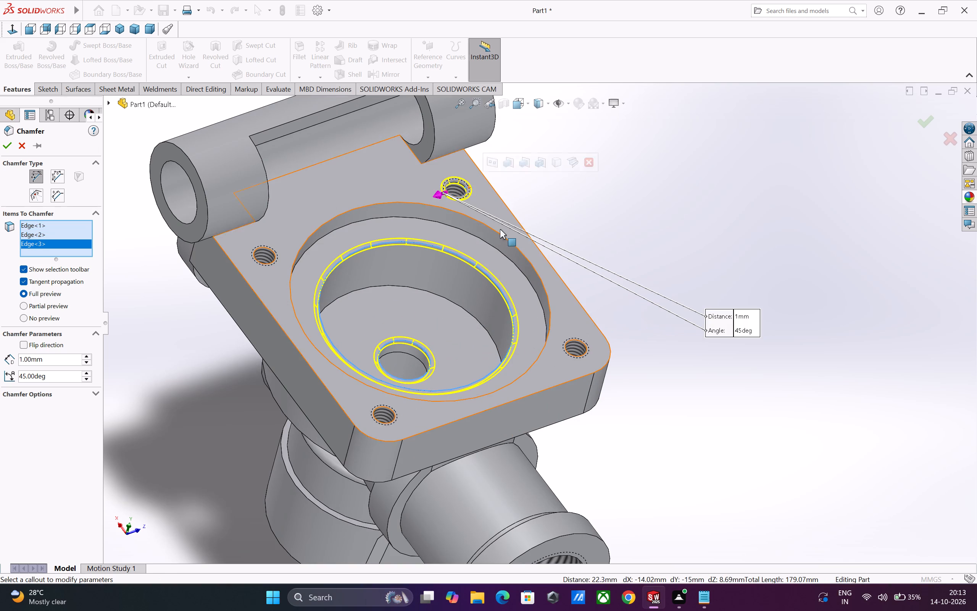
click(573, 340)
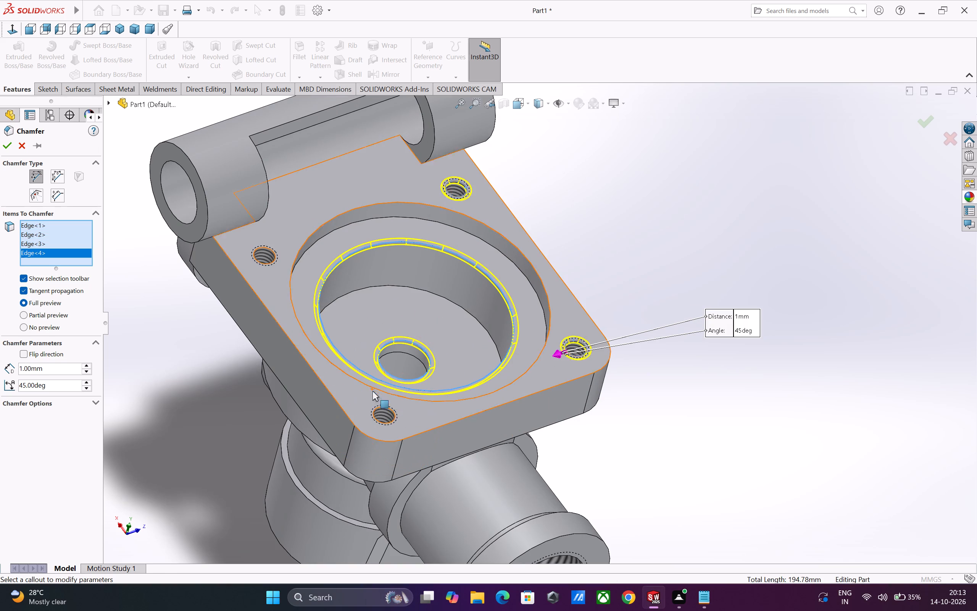
click(377, 408)
click(270, 248)
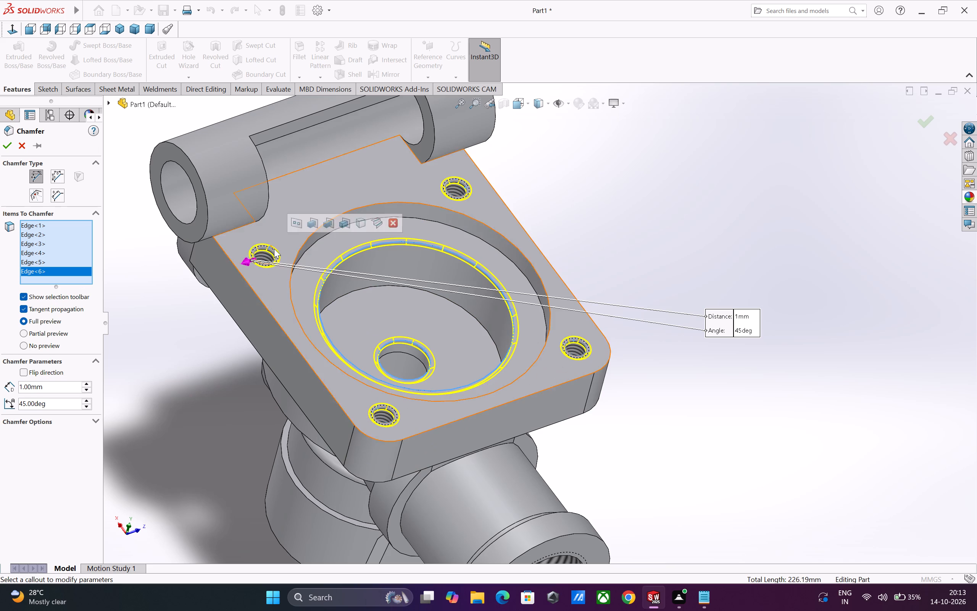
Add the bottom round boss's inner bore edge to the 1 mm chamfer and complete it.
scroll(461, 319, up, 2)
middle_drag(616, 389, 669, 237)
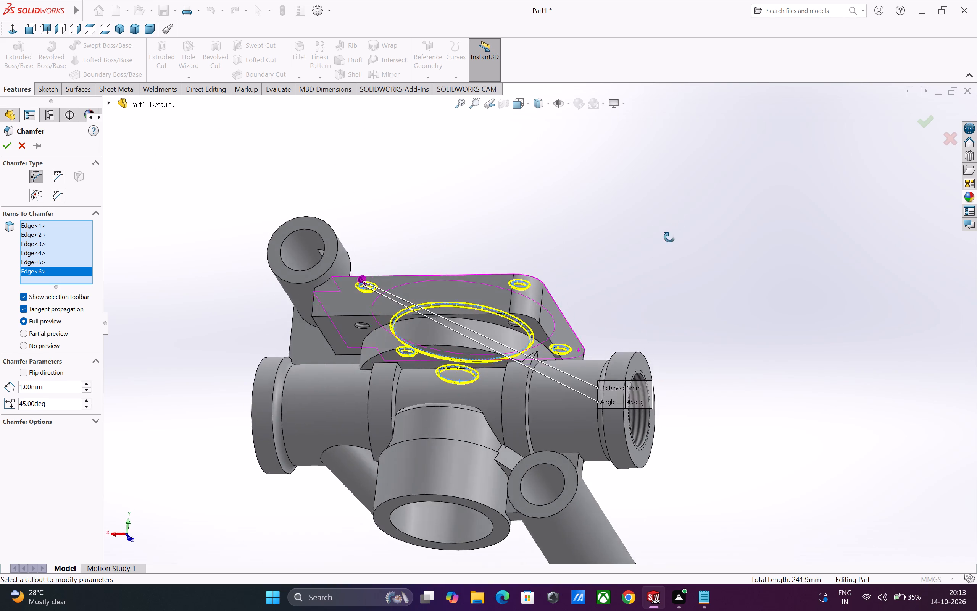
middle_drag(669, 237, 611, 371)
scroll(591, 370, up, 2)
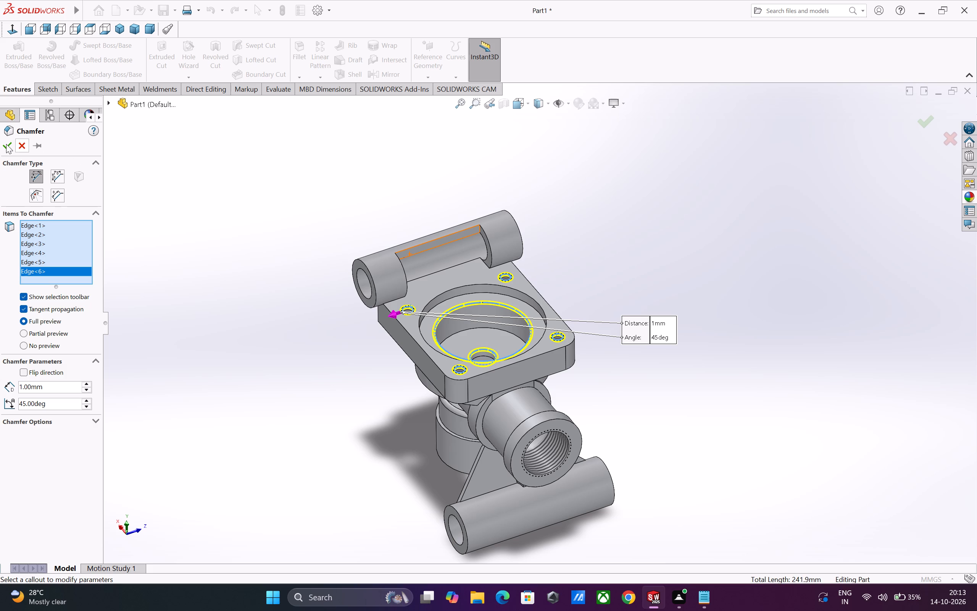
middle_drag(424, 317, 463, 232)
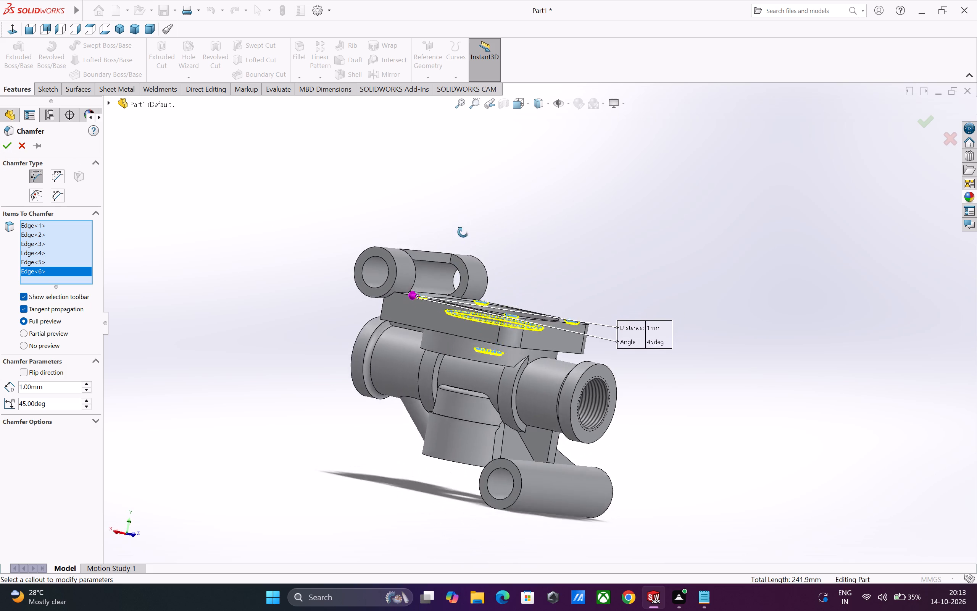
middle_drag(463, 232, 485, 100)
scroll(573, 365, up, 1)
middle_drag(573, 365, 558, 270)
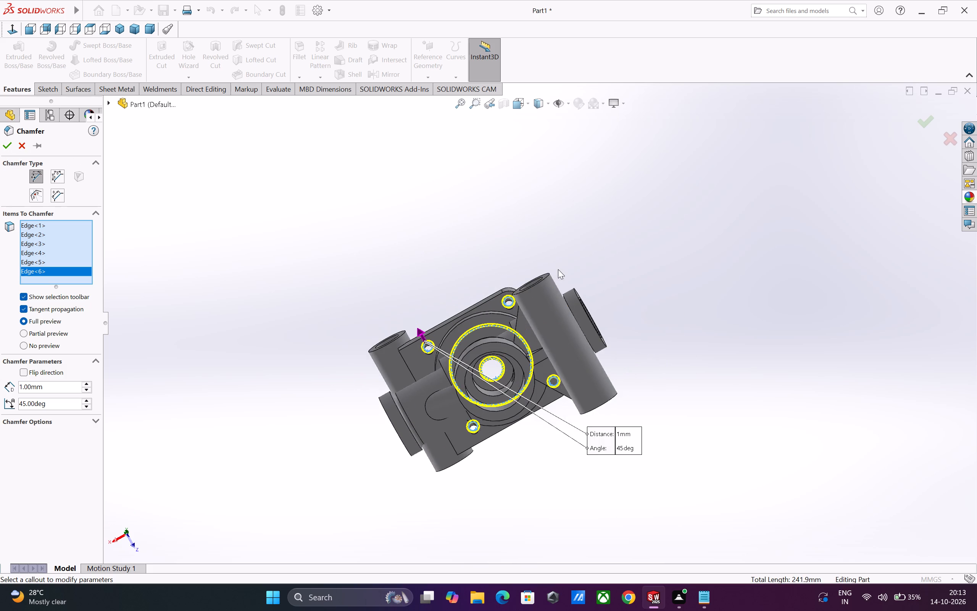
scroll(509, 378, down, 2)
middle_drag(509, 380, 501, 487)
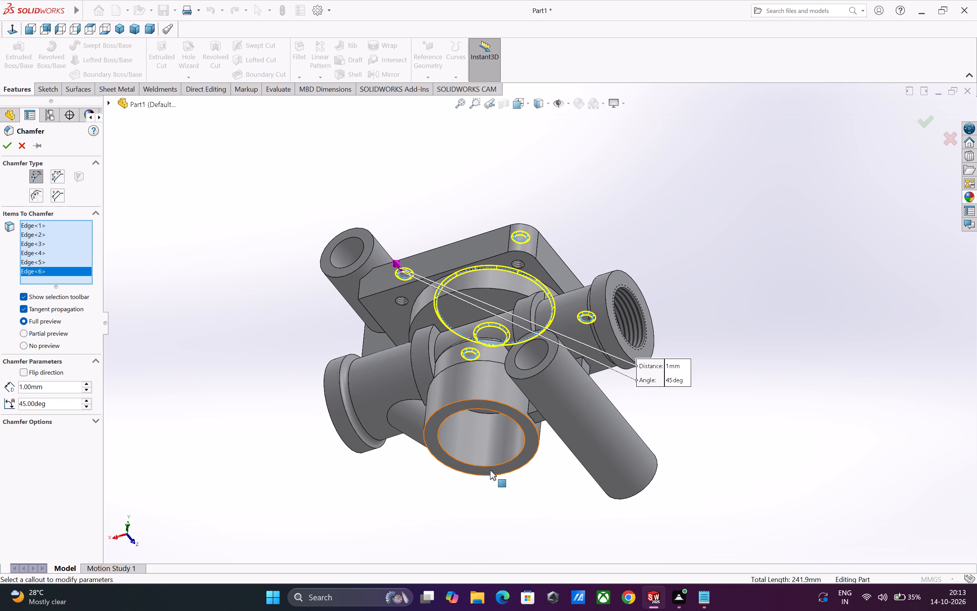
click(488, 466)
scroll(498, 476, up, 1)
middle_drag(498, 476, 533, 487)
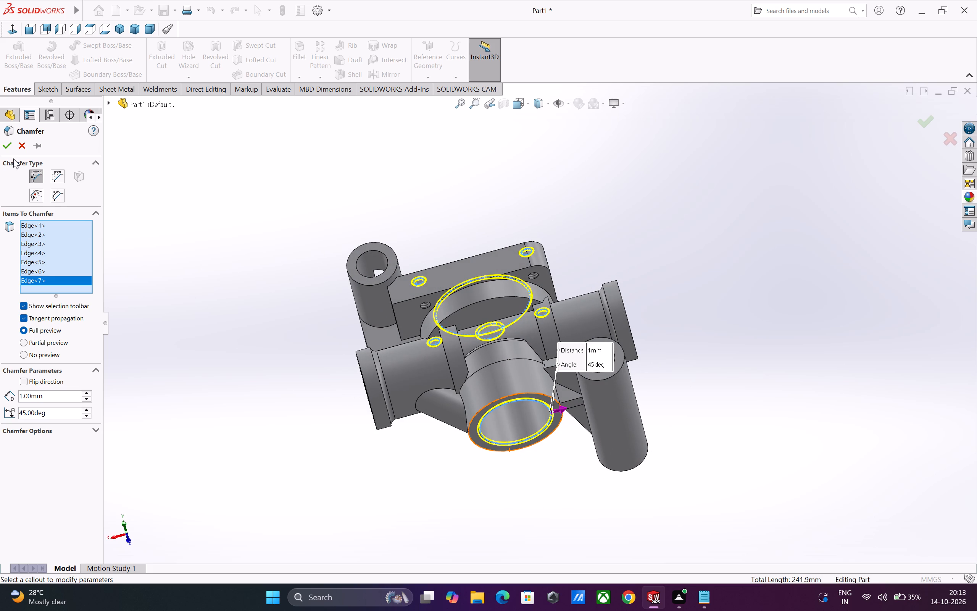
click(7, 147)
Chamfer the mouth edges of both 3/4-14 NPSM tapped holes by 2 mm at 45 degrees.
scroll(555, 435, up, 1)
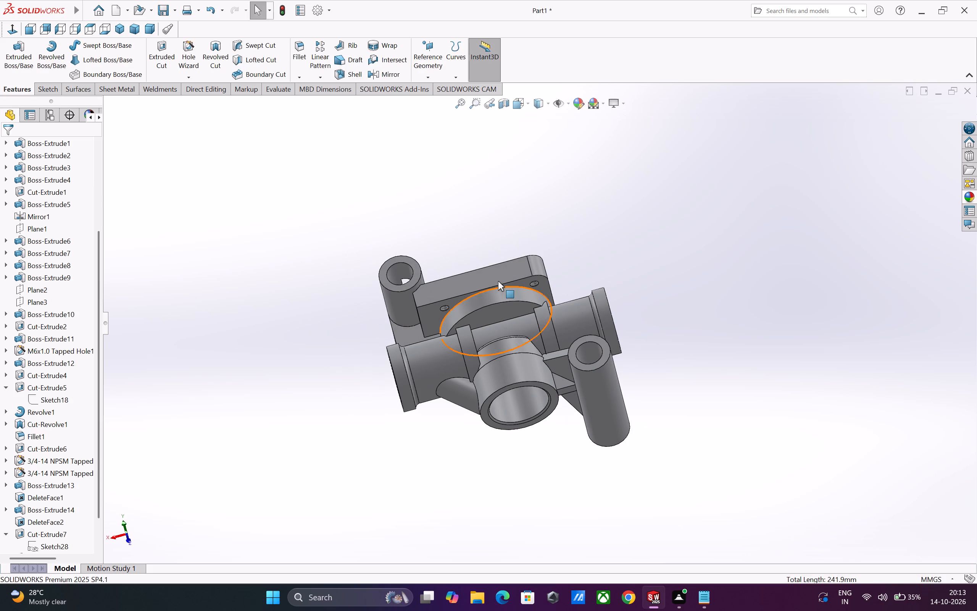
click(301, 76)
click(306, 103)
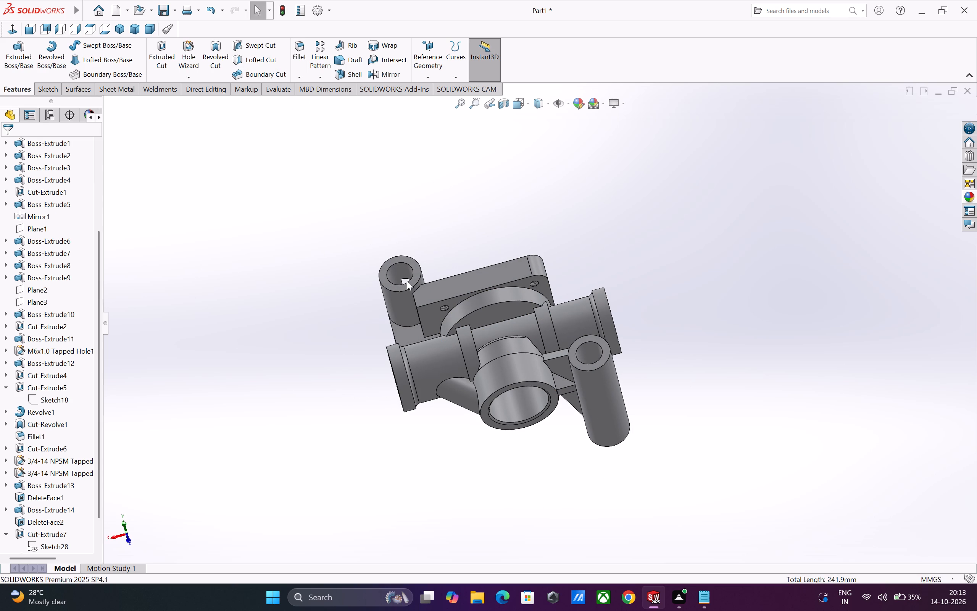
key(2)
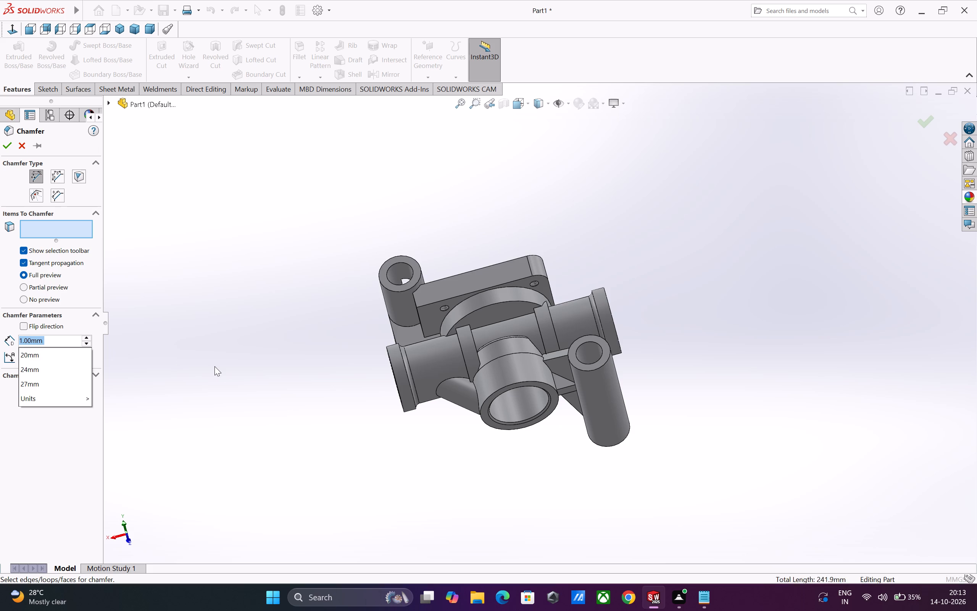
key(Return)
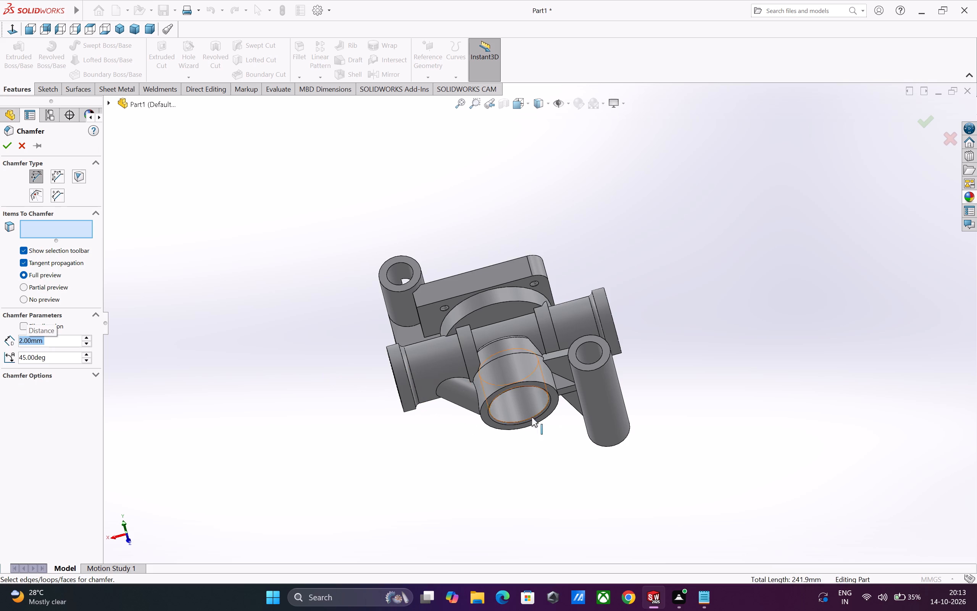
middle_drag(568, 417, 511, 458)
scroll(585, 355, down, 2)
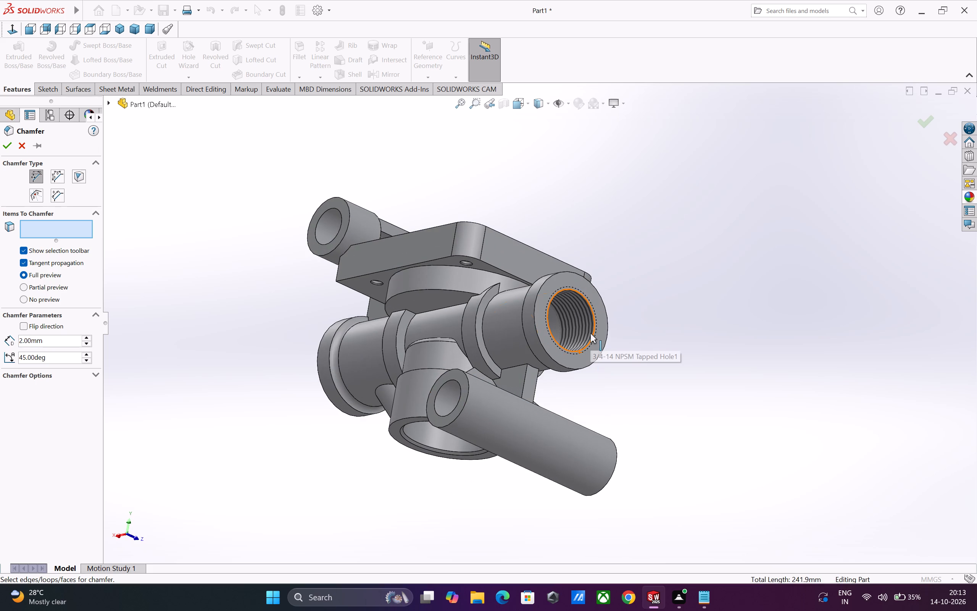
click(593, 334)
middle_drag(614, 387, 711, 387)
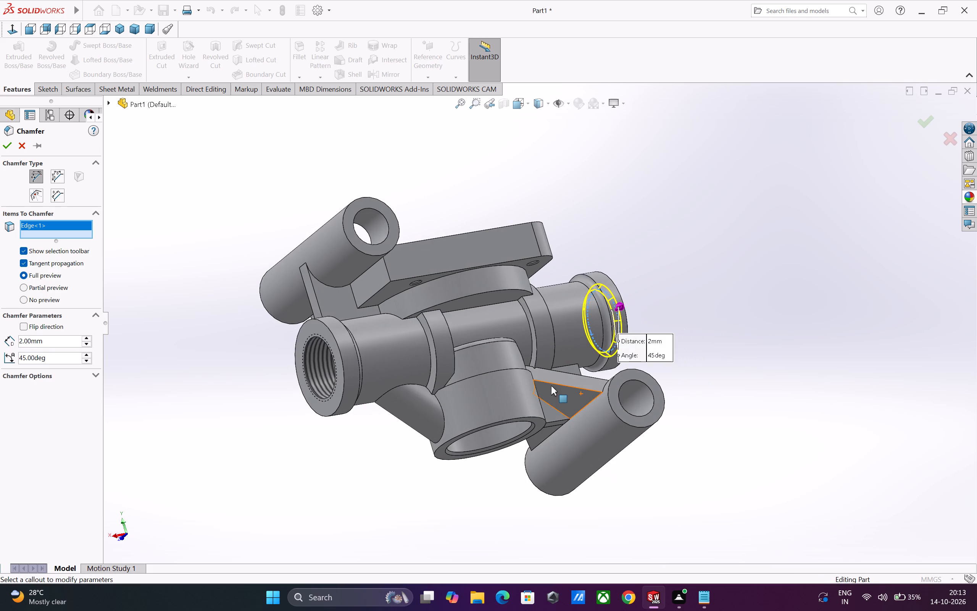
middle_drag(558, 386, 585, 387)
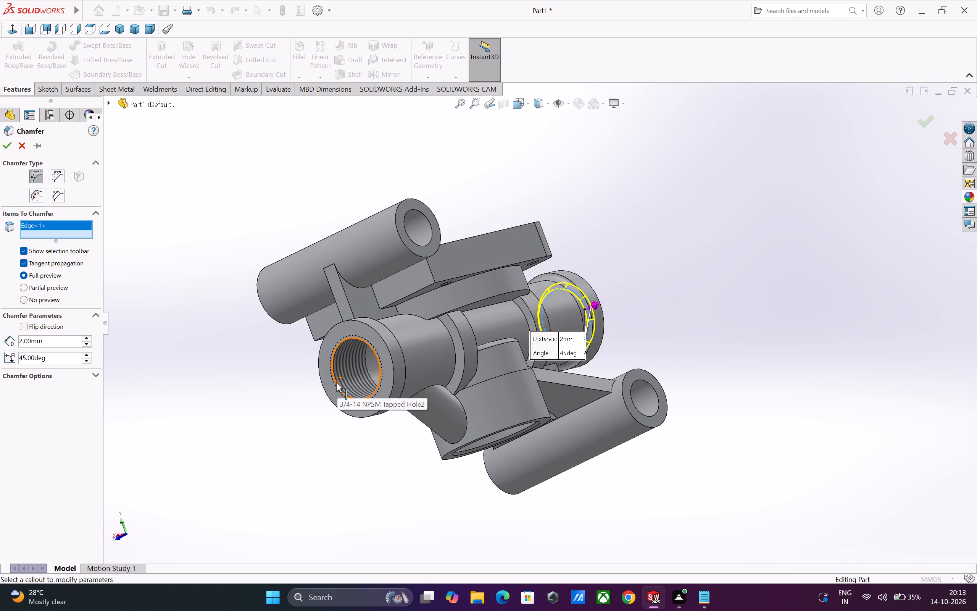
click(336, 382)
scroll(329, 385, up, 2)
middle_drag(372, 413, 355, 420)
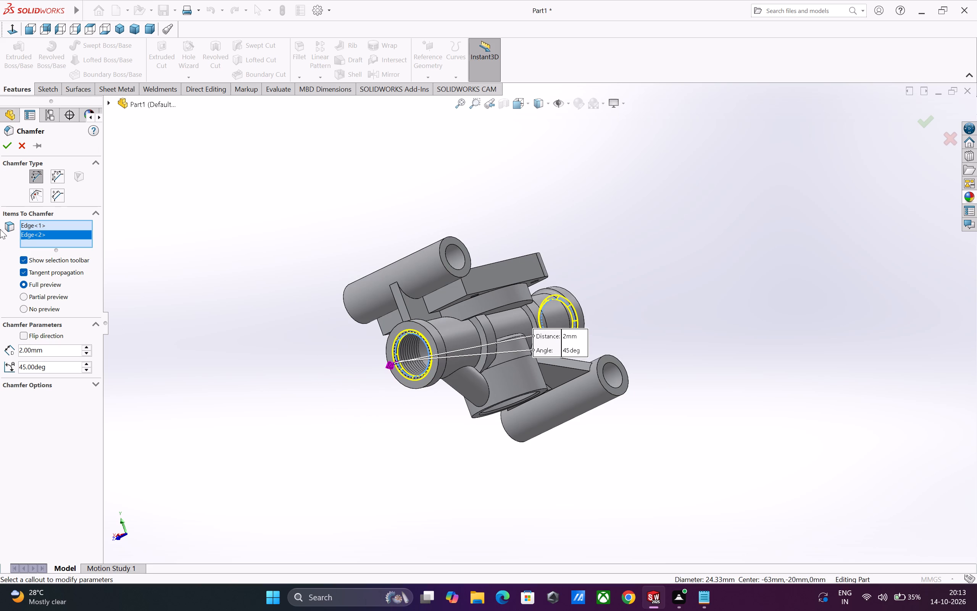
click(3, 147)
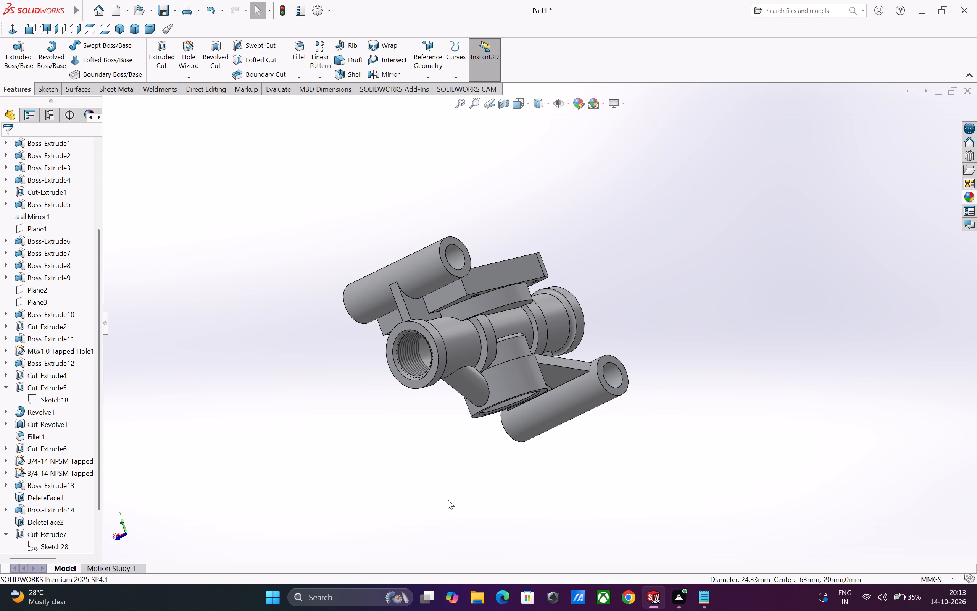
Examine the chamfered part's exterior from several sides, including the tapped ends, top plate and side tubes.
scroll(514, 511, up, 2)
scroll(571, 333, down, 1)
middle_drag(618, 292, 609, 297)
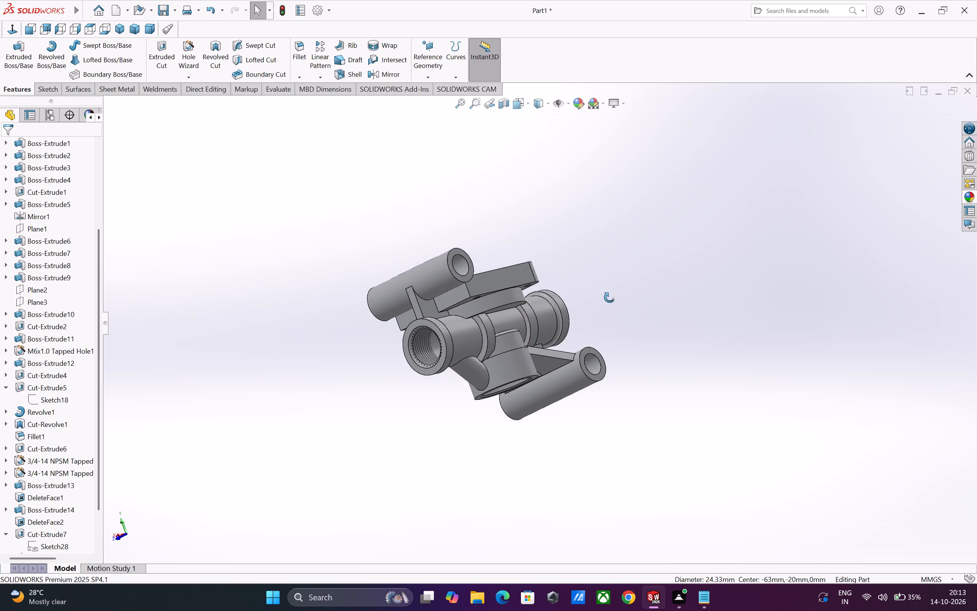
middle_drag(609, 297, 548, 390)
scroll(508, 325, down, 2)
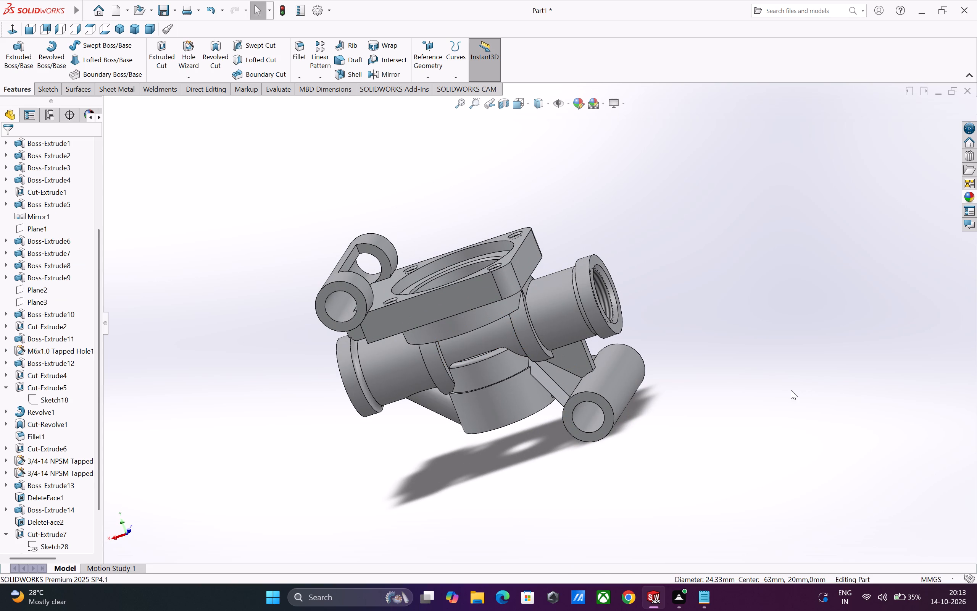
scroll(696, 385, up, 3)
scroll(595, 351, down, 3)
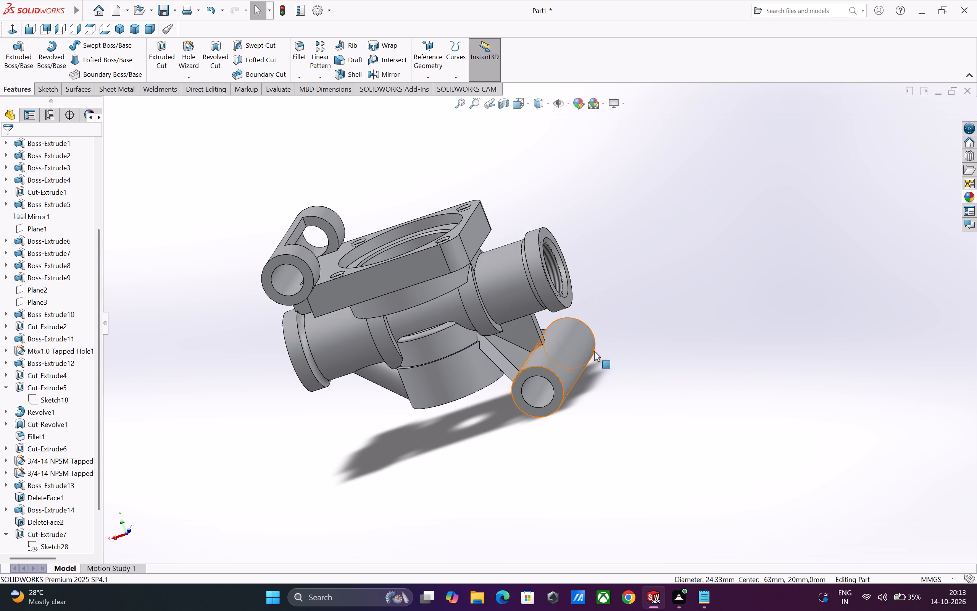
middle_drag(530, 323, 591, 304)
Section the part along the Front Plane at 0 mm offset and examine its internal bores, threads and chamfered edges.
click(507, 106)
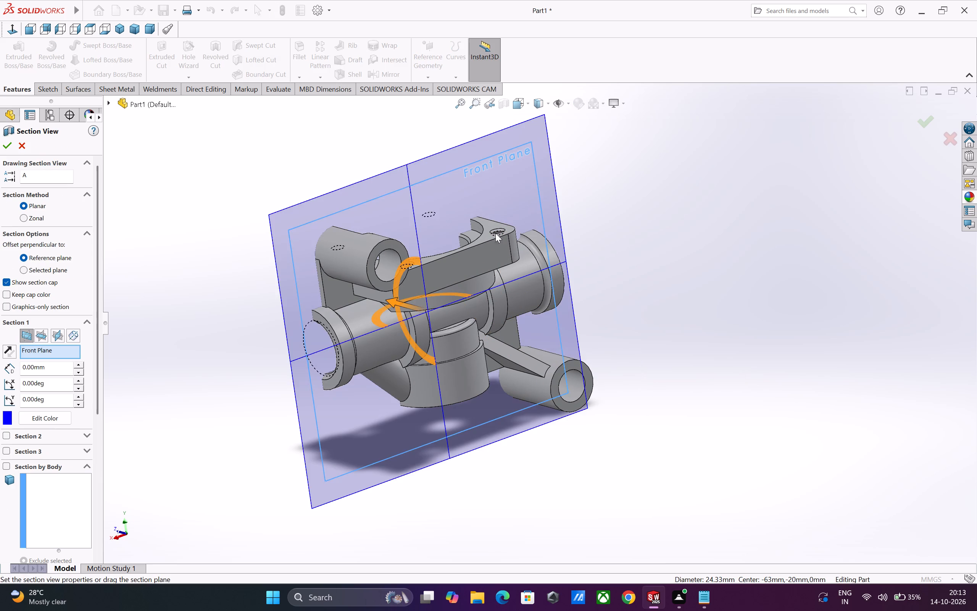
middle_drag(492, 238, 631, 254)
scroll(545, 287, down, 1)
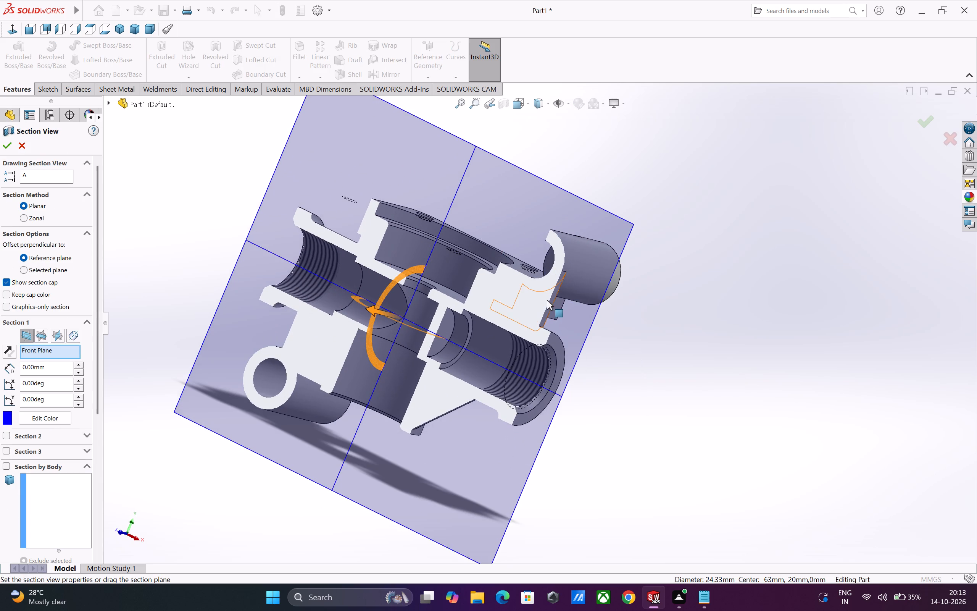
scroll(546, 307, down, 1)
scroll(551, 441, up, 1)
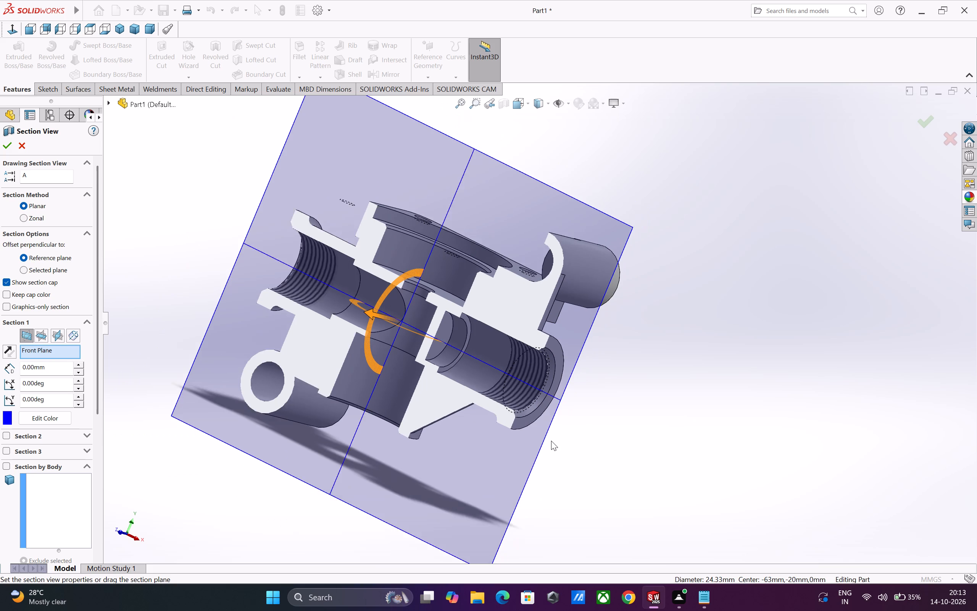
scroll(551, 441, up, 4)
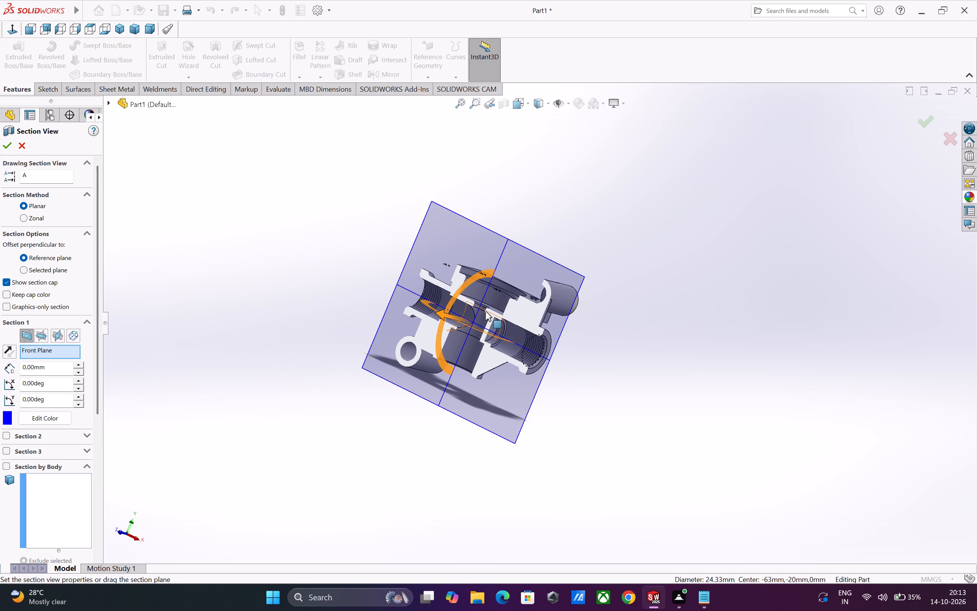
scroll(480, 304, down, 7)
middle_drag(495, 338, 562, 389)
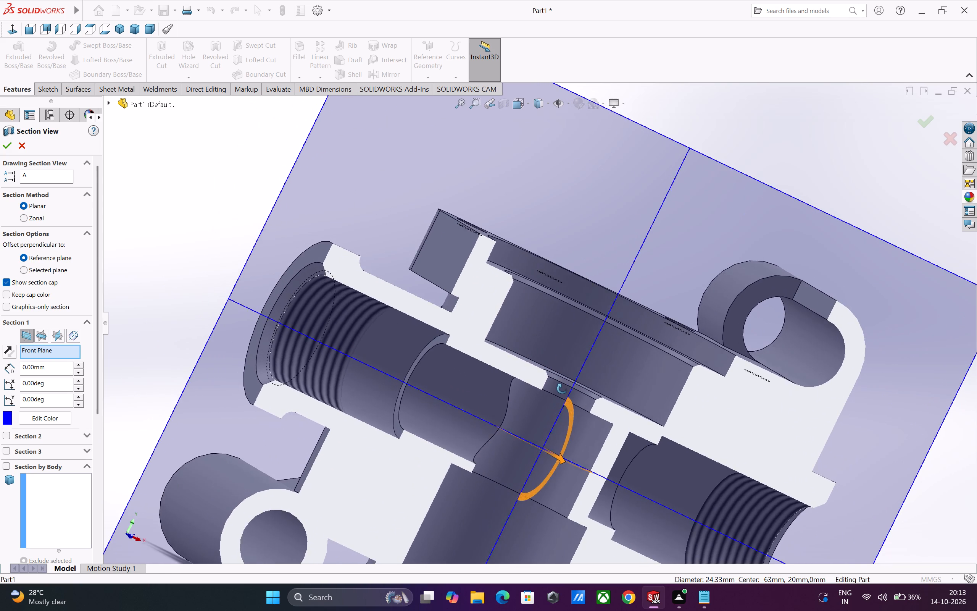
middle_drag(562, 389, 508, 409)
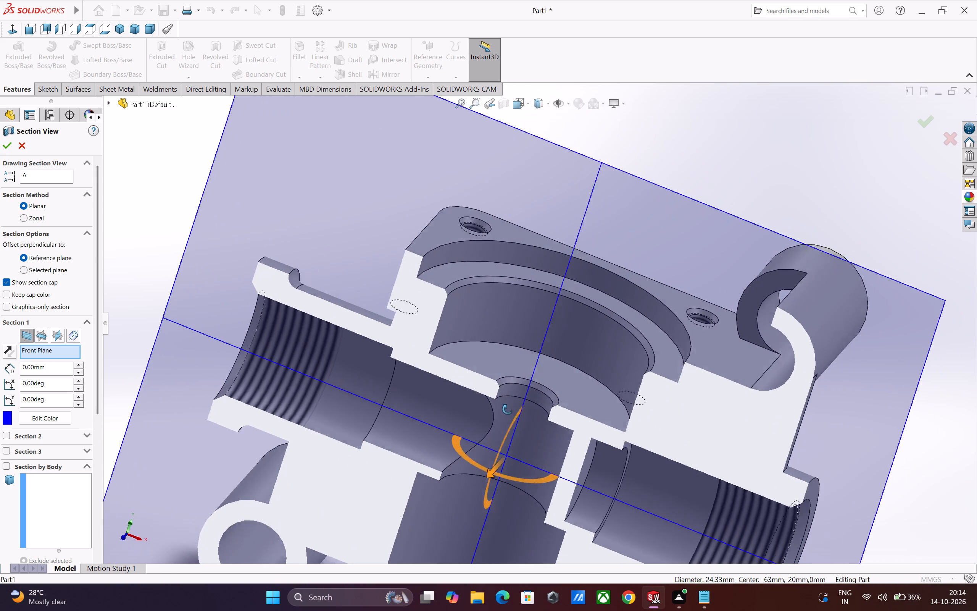
middle_drag(508, 409, 533, 396)
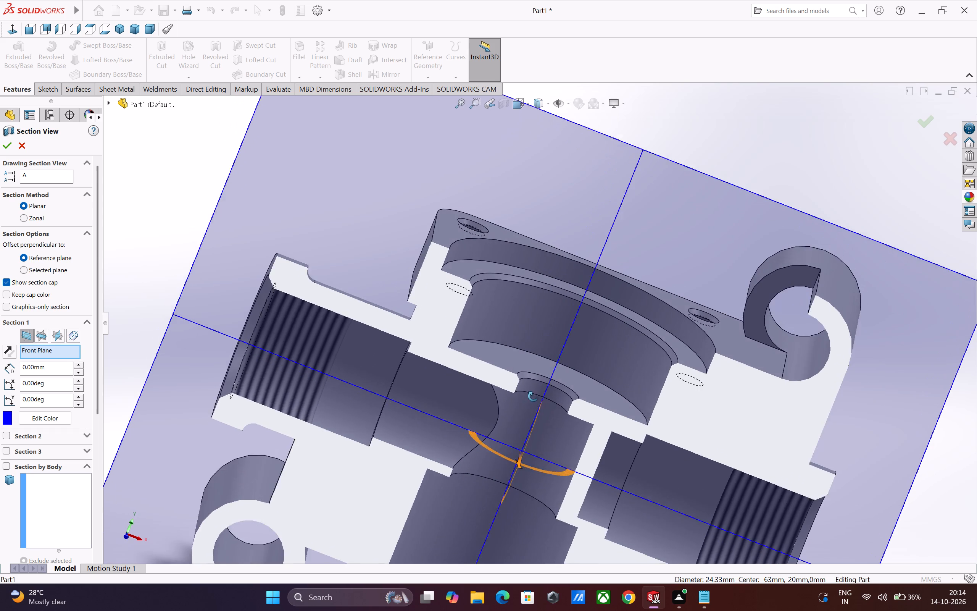
middle_drag(533, 396, 586, 383)
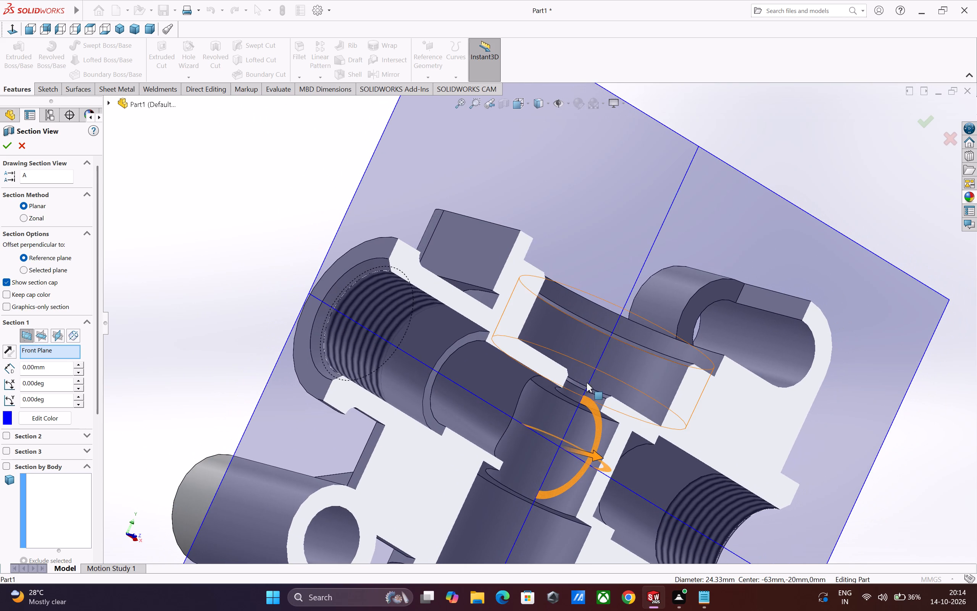
scroll(591, 365, up, 6)
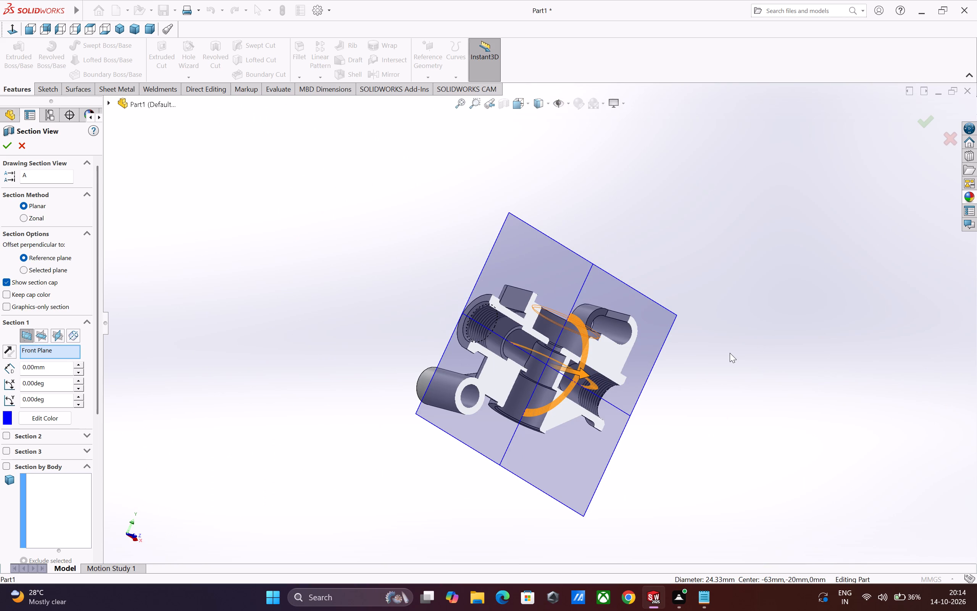
scroll(577, 349, up, 1)
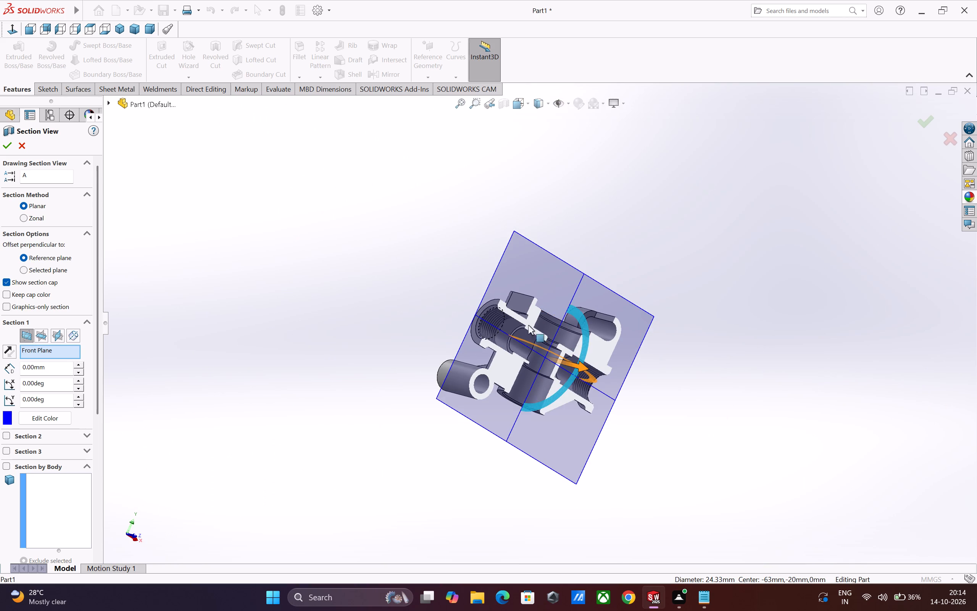
scroll(514, 323, up, 2)
scroll(553, 312, down, 1)
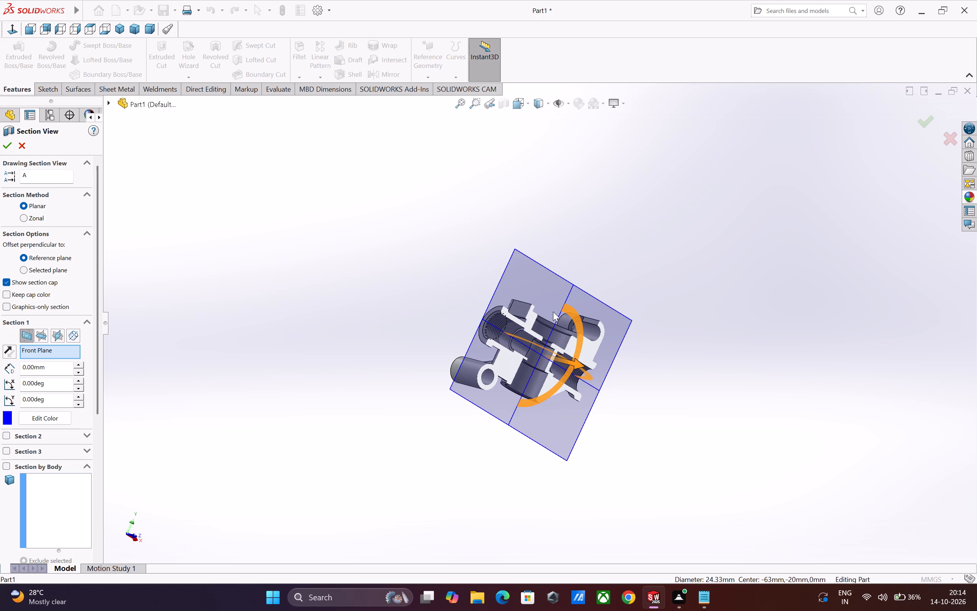
scroll(553, 312, down, 1)
scroll(549, 318, up, 3)
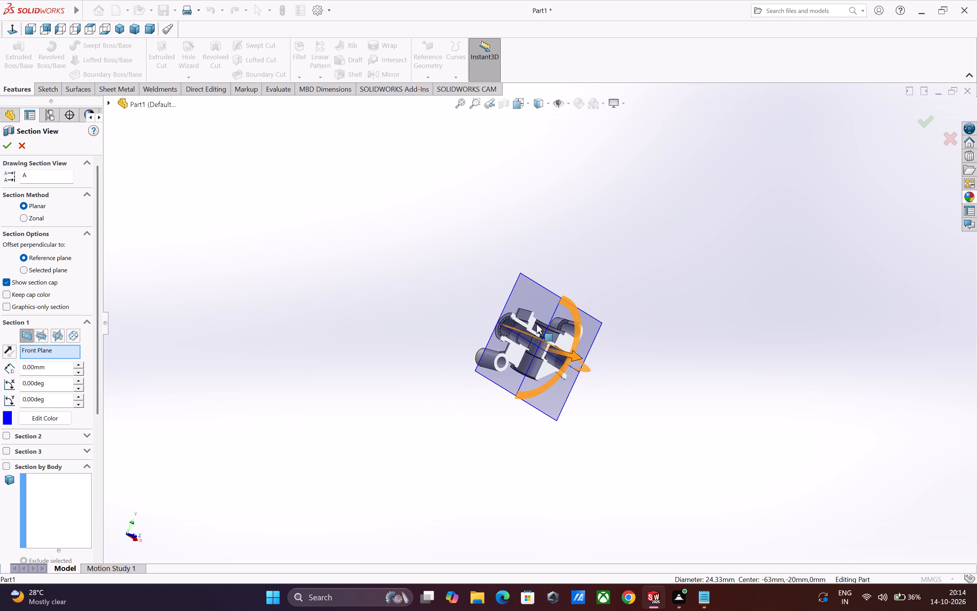
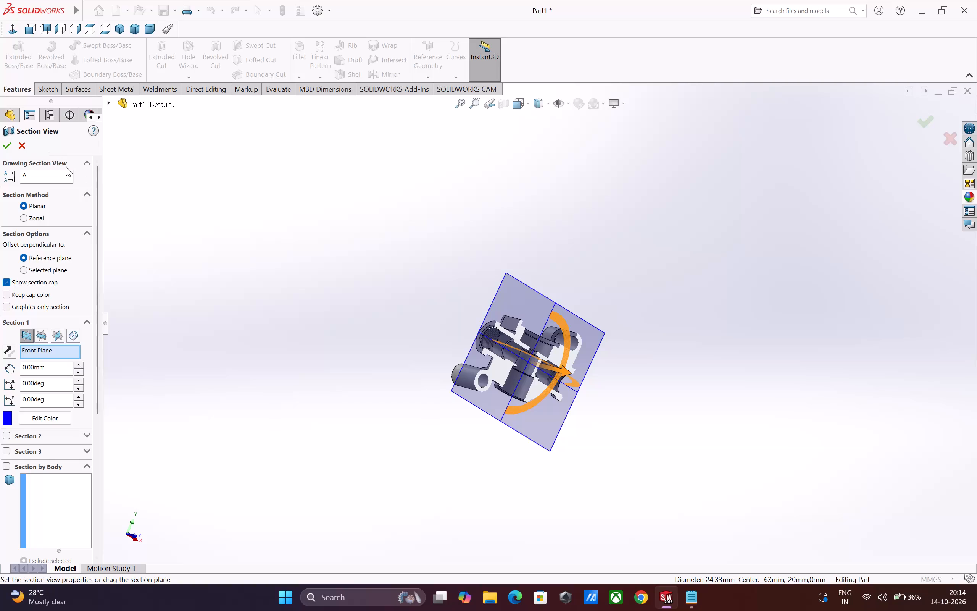
Cancel the Front Plane section view and inspect the whole part up close.
click(19, 145)
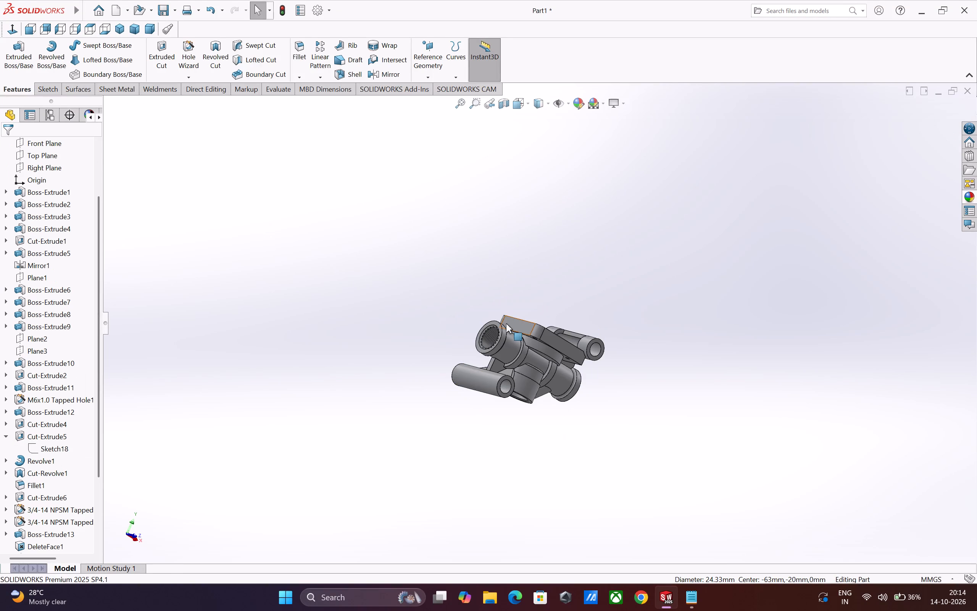
scroll(521, 329, up, 3)
scroll(522, 329, down, 7)
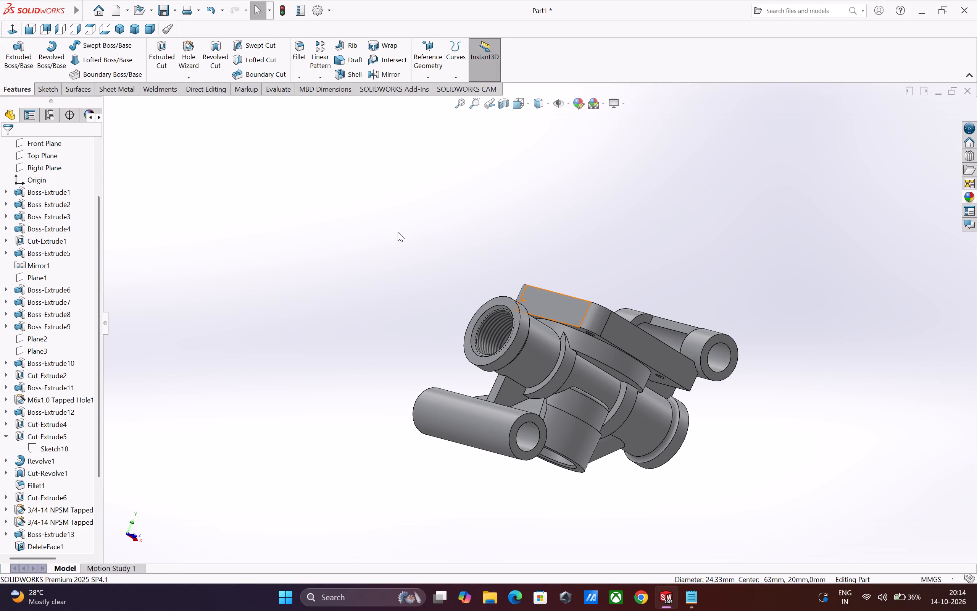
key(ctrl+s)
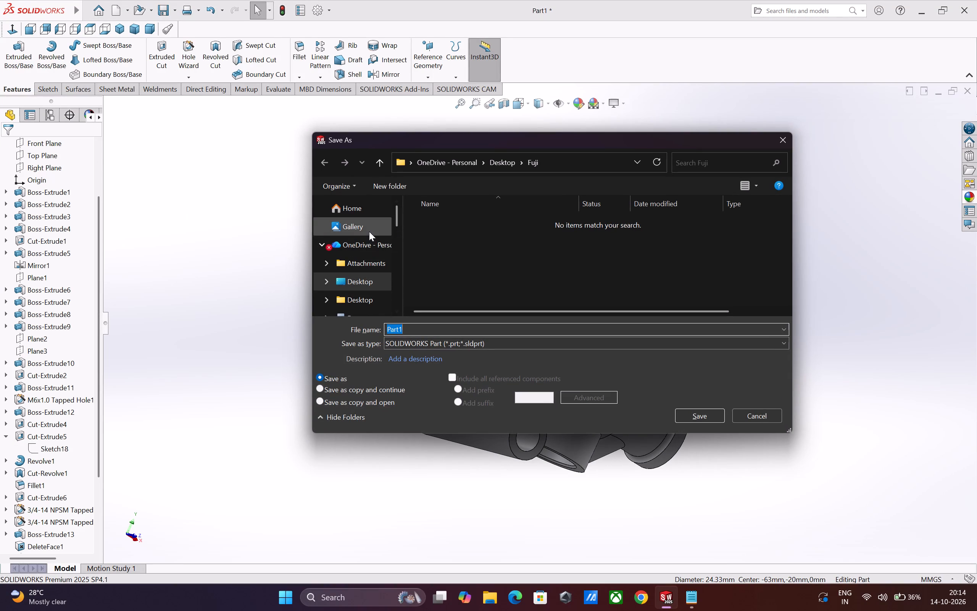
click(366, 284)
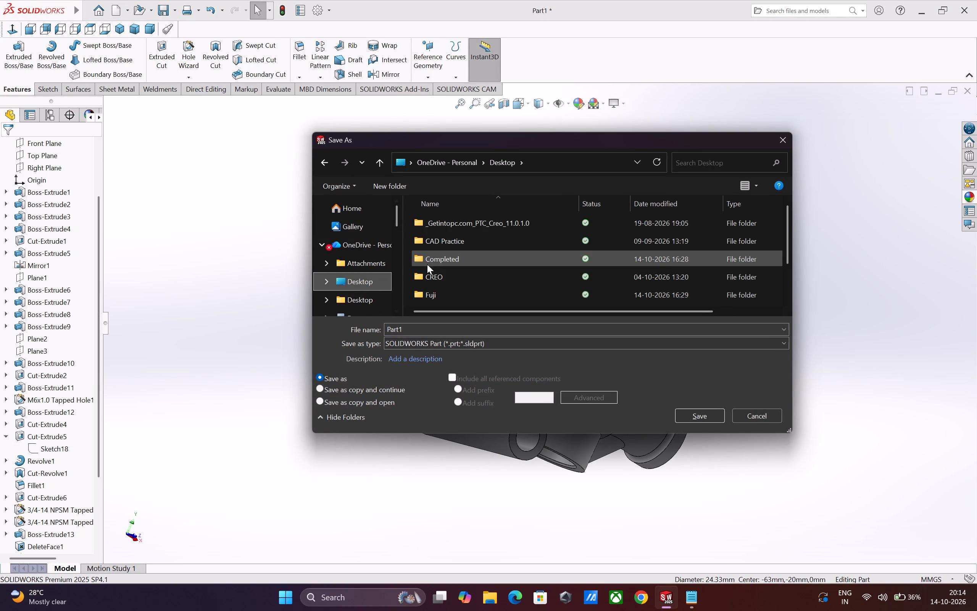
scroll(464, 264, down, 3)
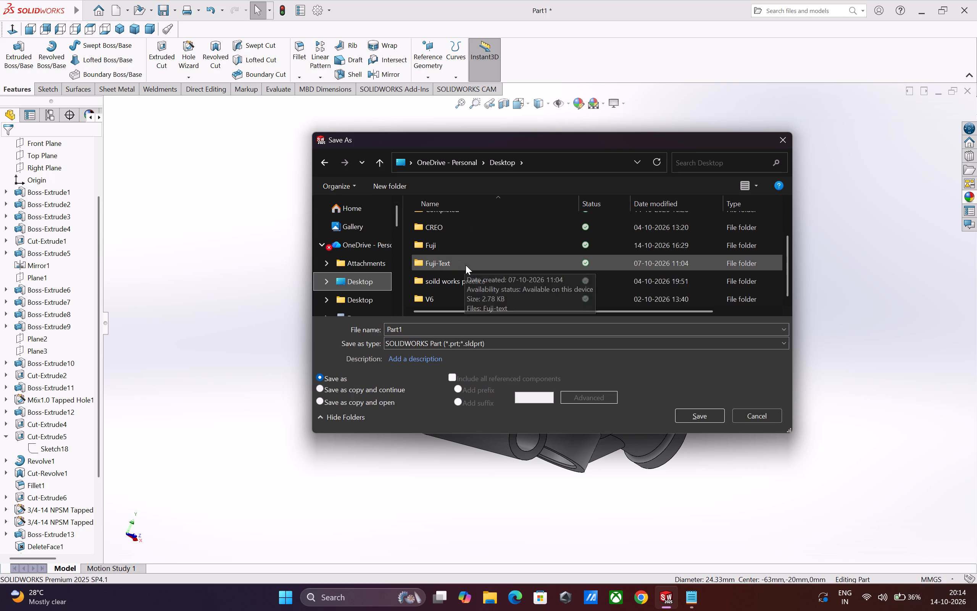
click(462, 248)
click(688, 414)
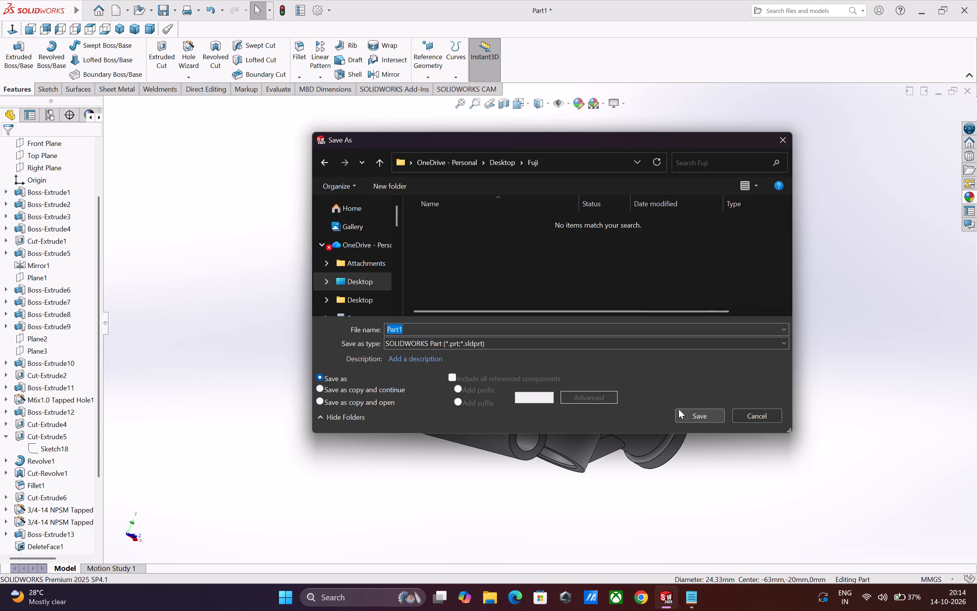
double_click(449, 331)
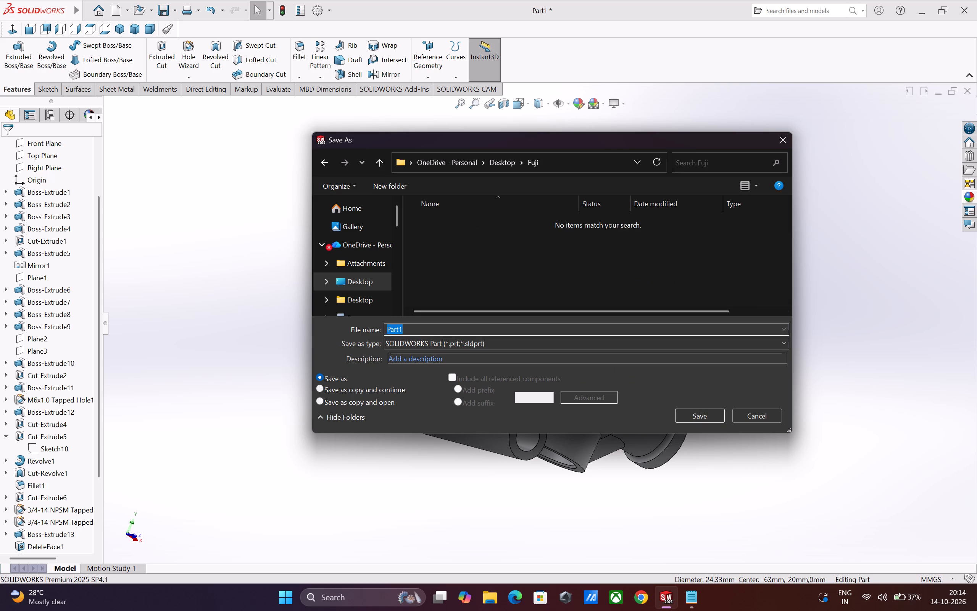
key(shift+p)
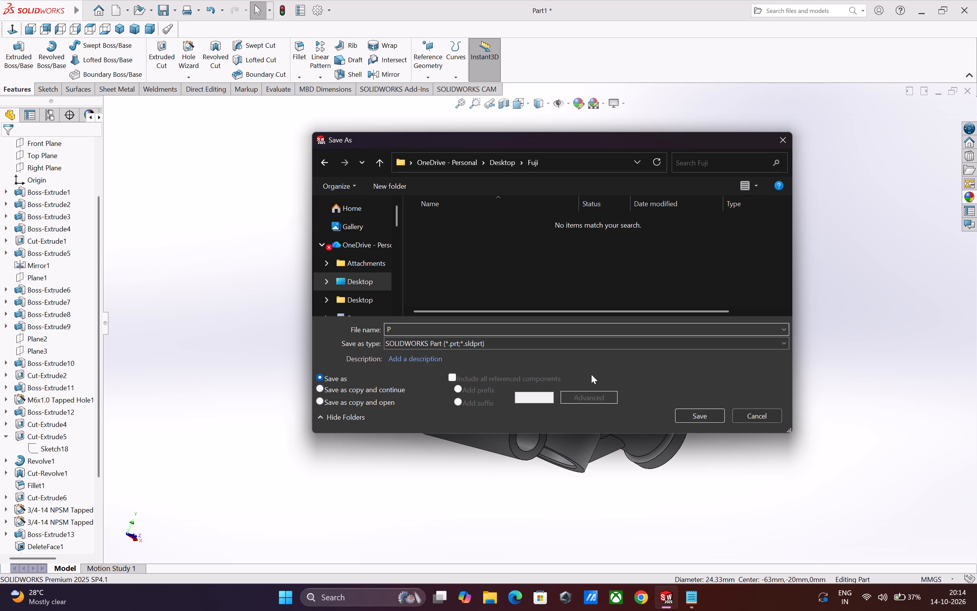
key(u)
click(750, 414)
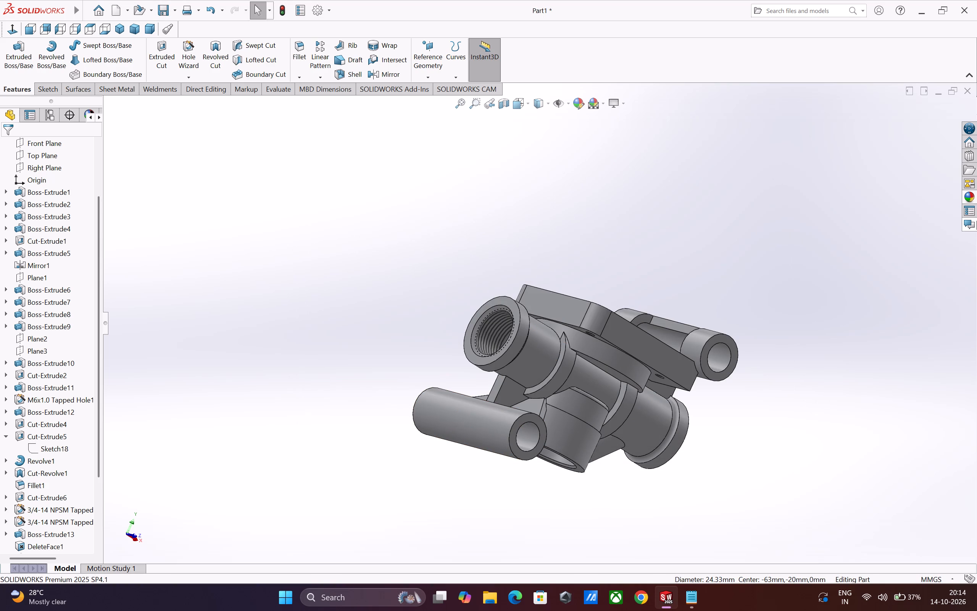
Minimize the part window and launch the Fuji application from the desktop.
click(923, 15)
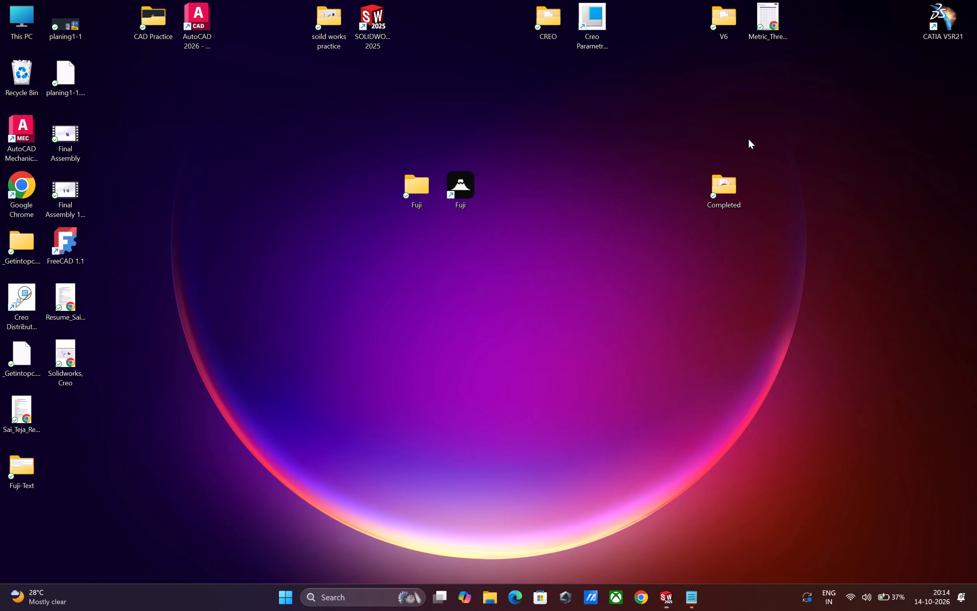
double_click(467, 184)
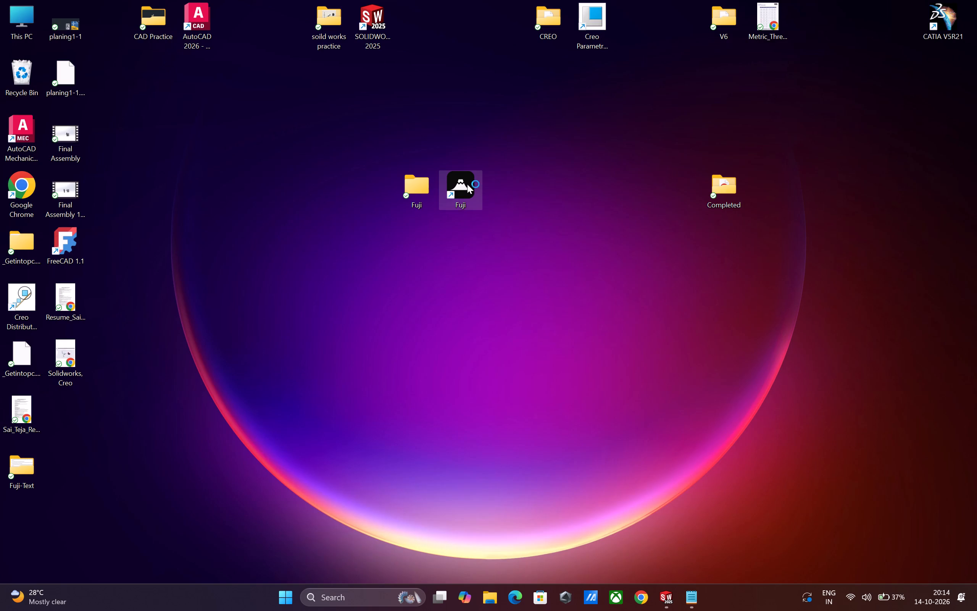
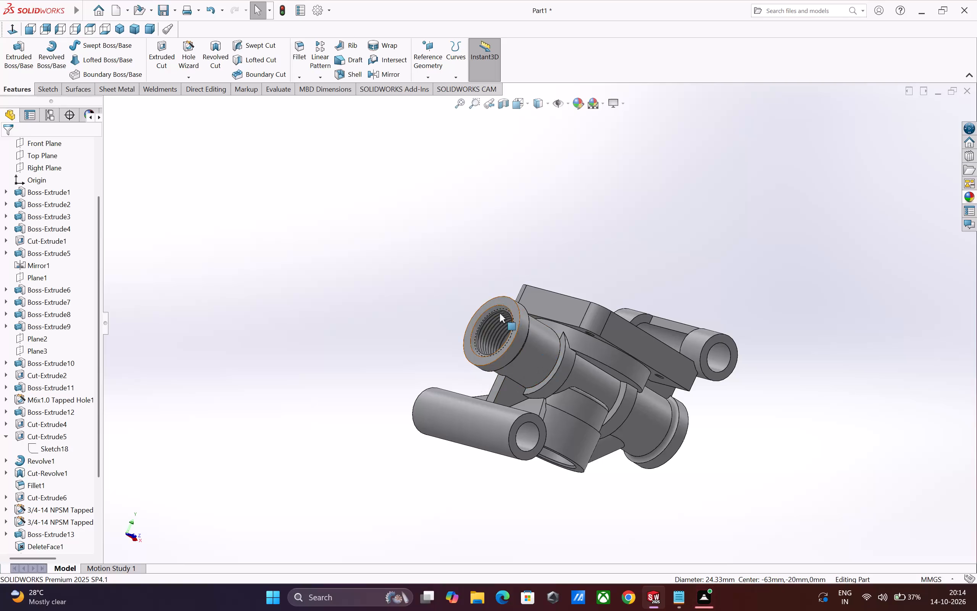
Save the part as Pump-Body in SOLIDWORKS Part format in the Fuji folder on the desktop.
key(ctrl+s)
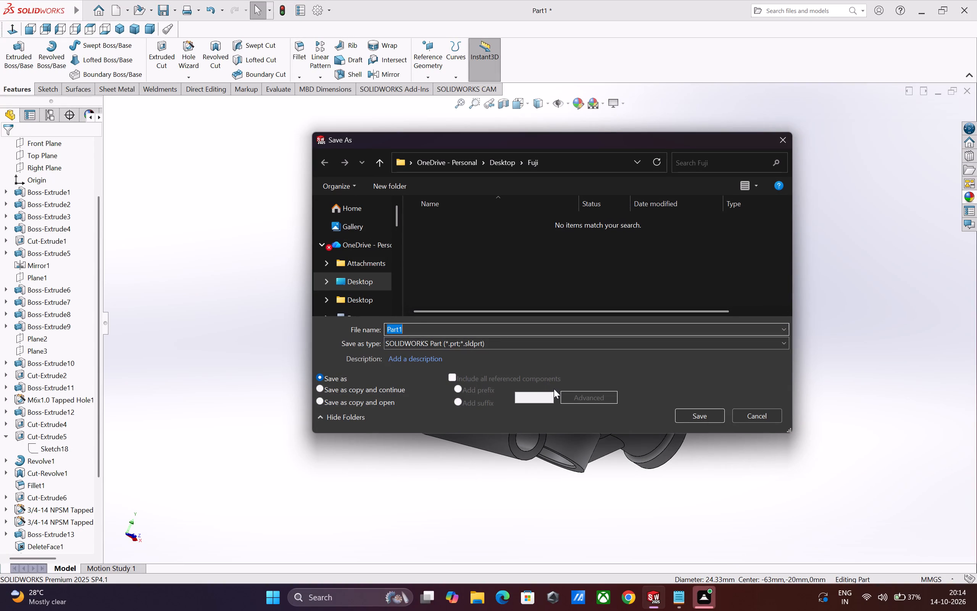
key(shift+p)
key(u)
key(m)
key(p)
key(minus)
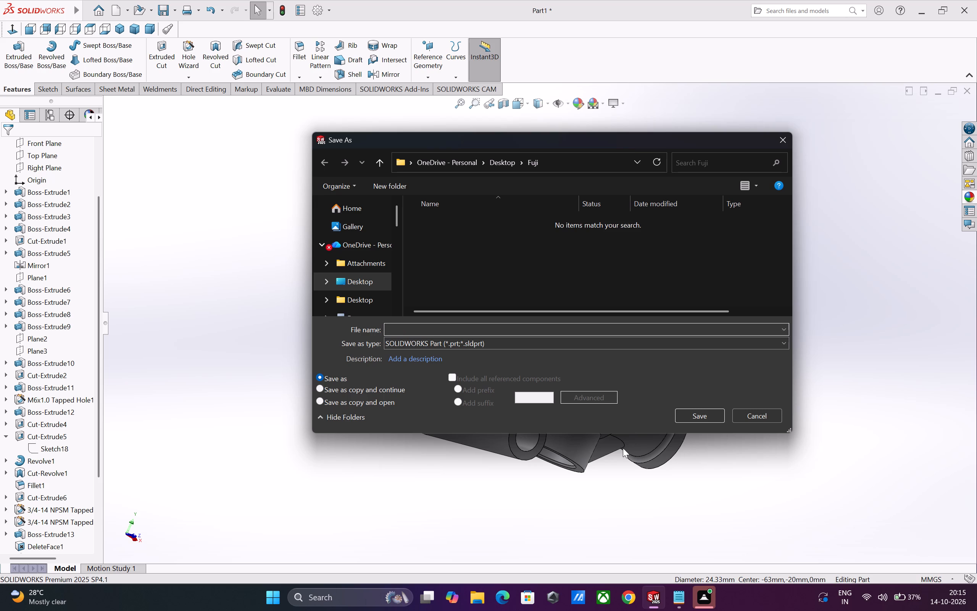
text(Bodu)
key(BackSpace)
key(y)
click(699, 418)
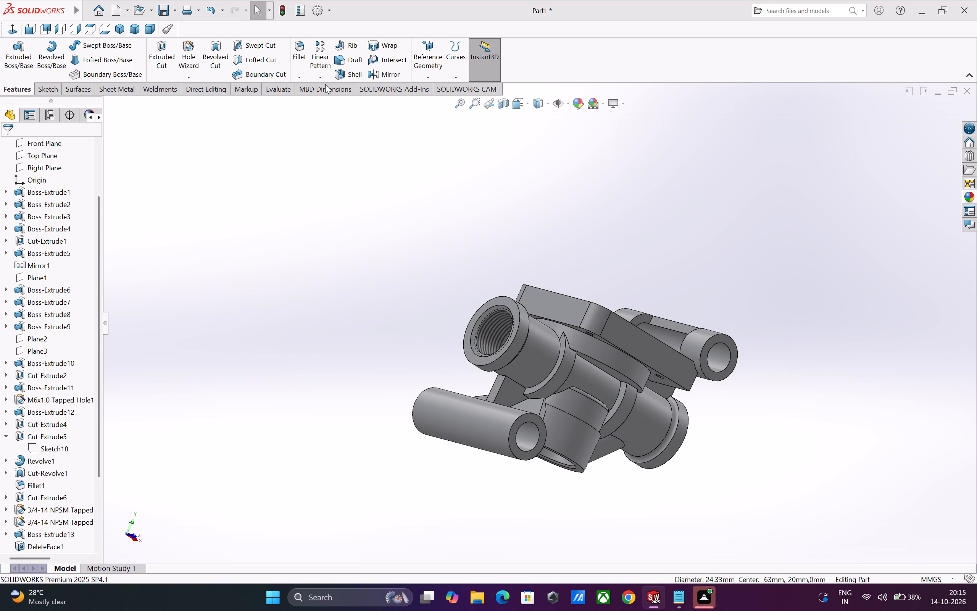
Save a PDF version of the part as Pump-Body in the Fuji folder, in Adobe Portable Document Format.
click(177, 8)
click(182, 52)
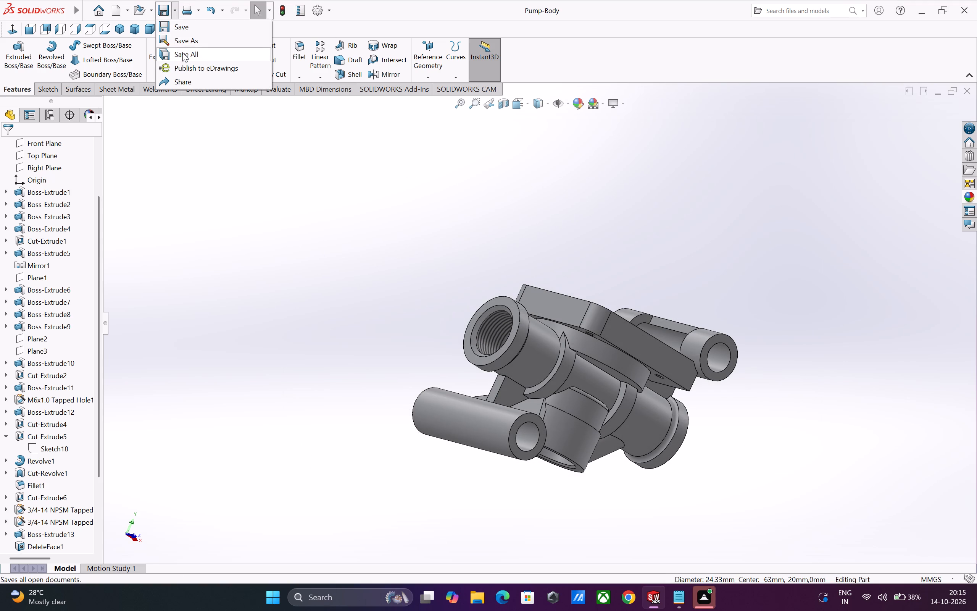
click(173, 10)
drag(185, 39, 188, 43)
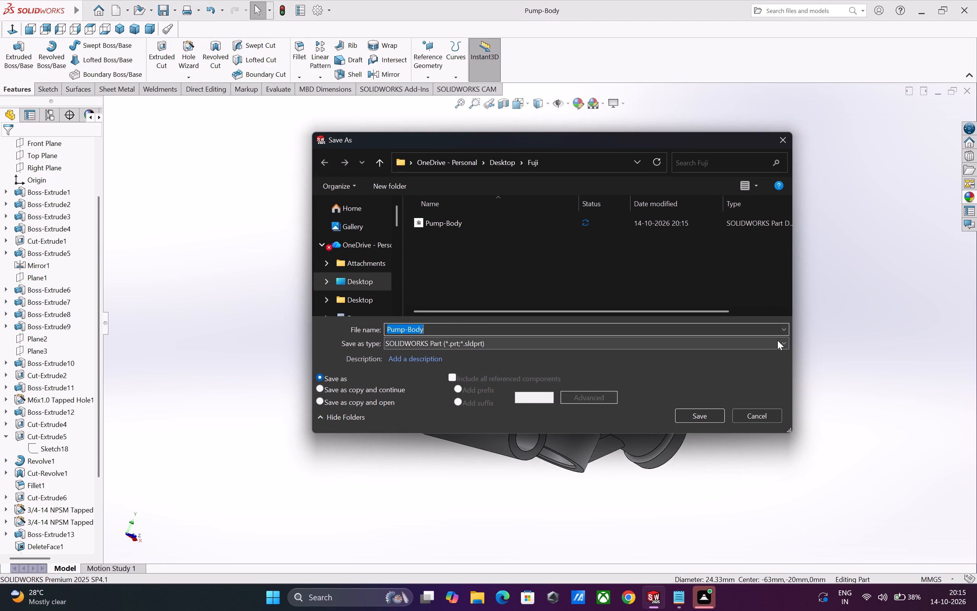
click(777, 340)
click(479, 144)
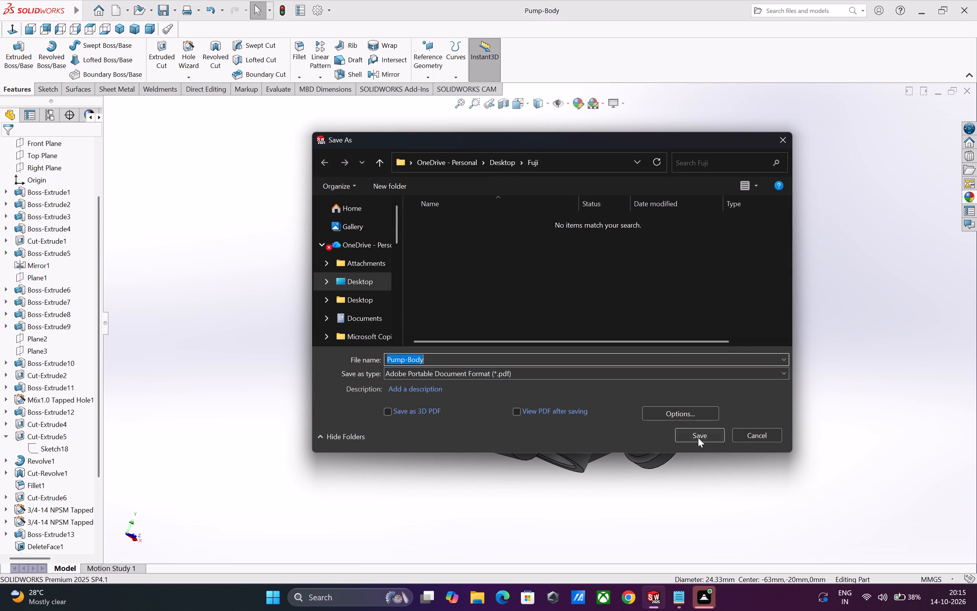
click(698, 438)
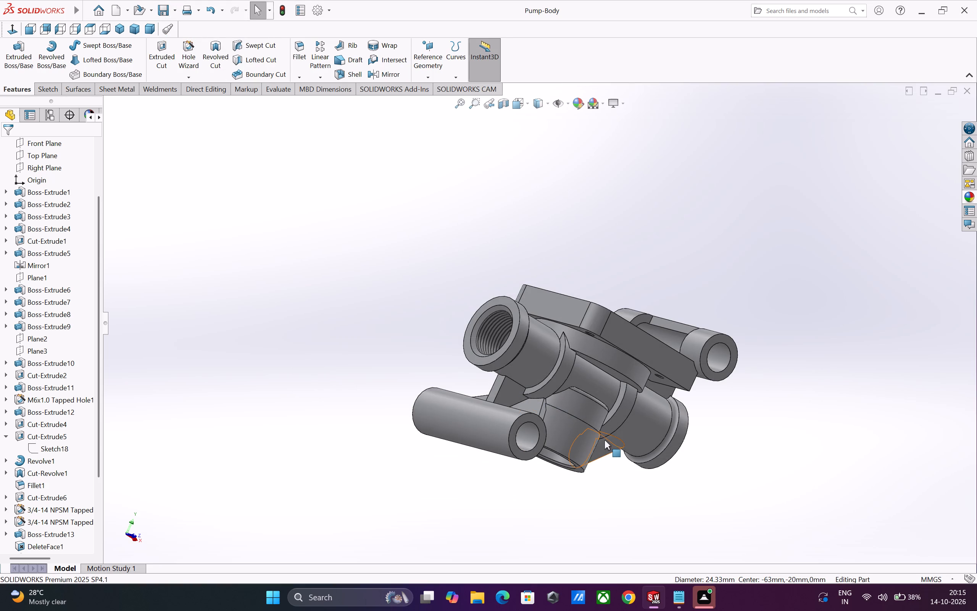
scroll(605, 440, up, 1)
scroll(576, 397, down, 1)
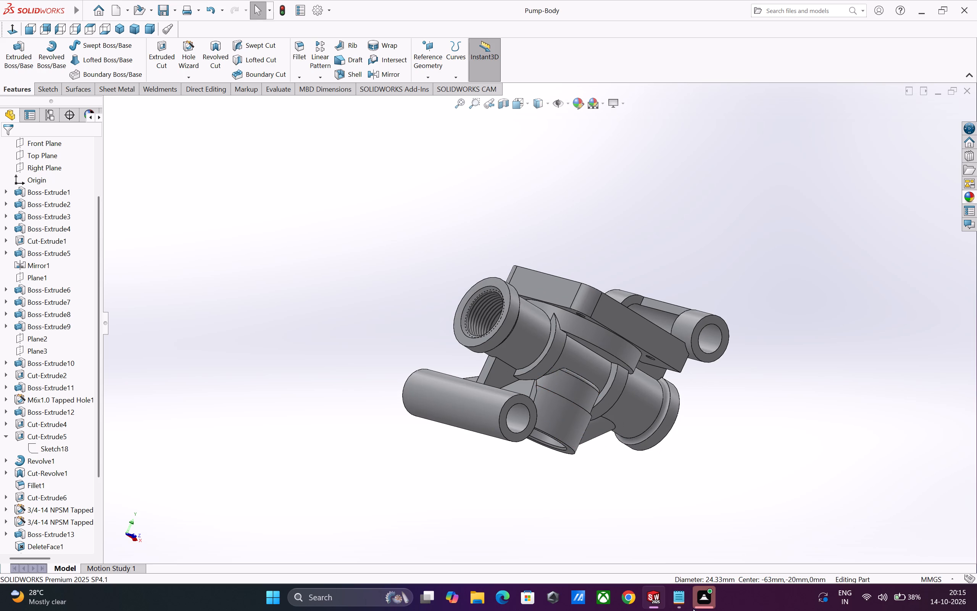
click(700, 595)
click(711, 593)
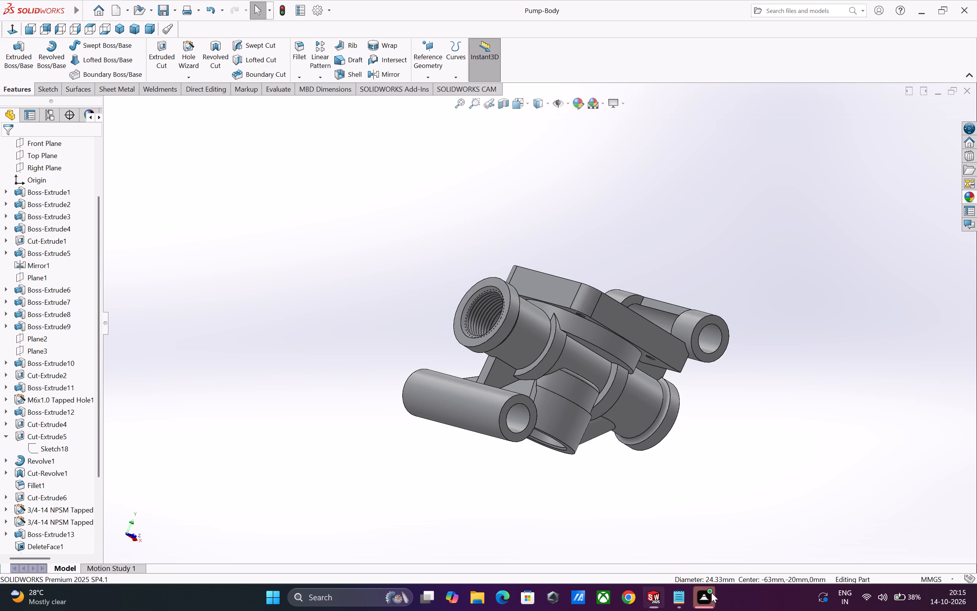